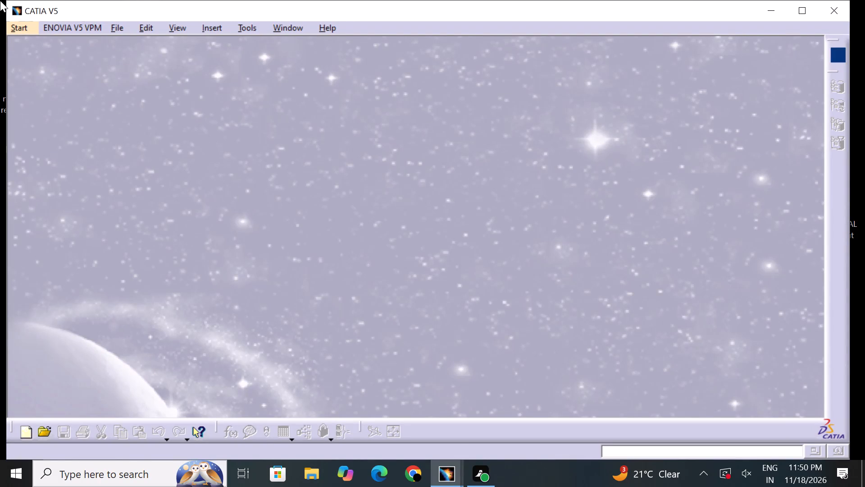
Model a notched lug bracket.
Create a new part in the Part Design workbench, keeping the default name and hybrid design enabled.
{"action": "left_click", "coordinate": [16, 29]}
{"action": "left_click", "coordinate": [46, 62]}
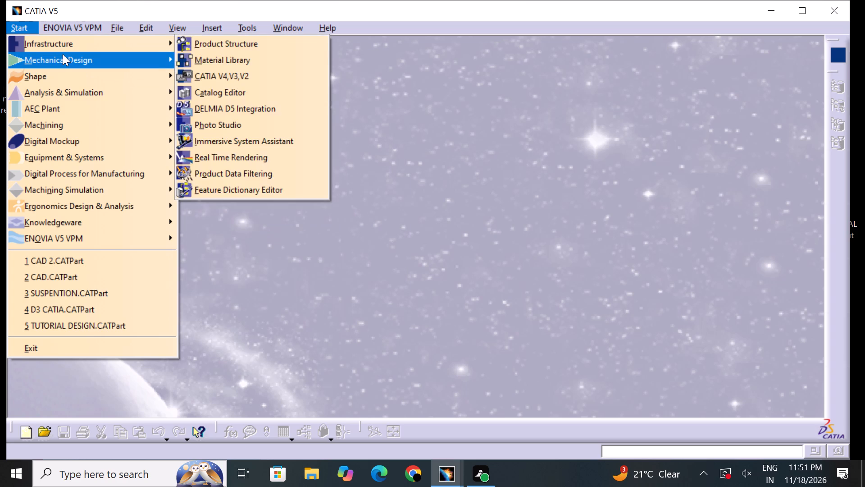
{"action": "left_click", "coordinate": [64, 55]}
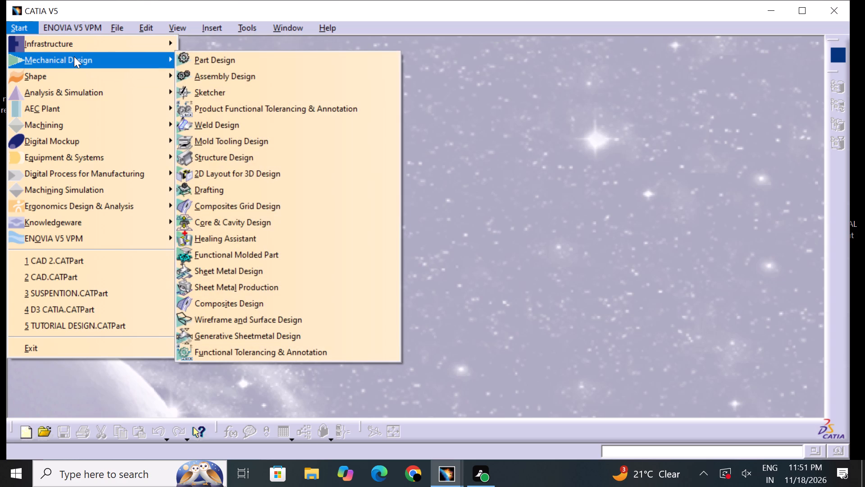
{"action": "left_click", "coordinate": [237, 62]}
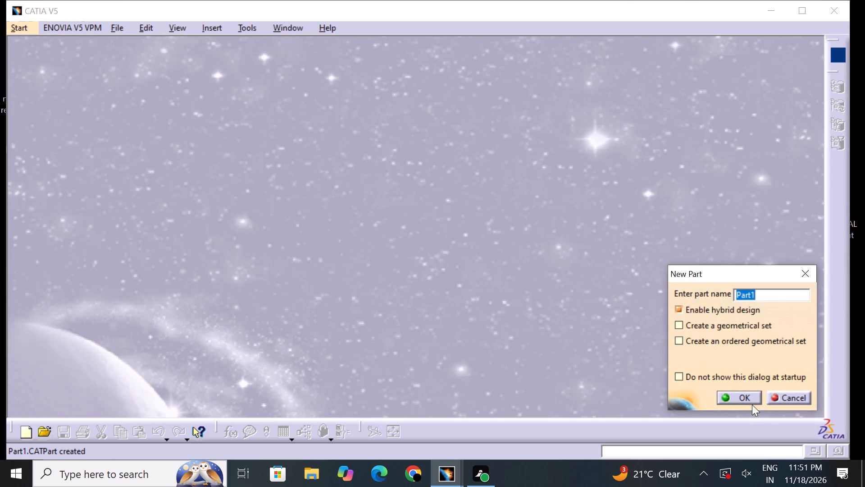
{"action": "left_click", "coordinate": [752, 404]}
{"action": "left_click", "coordinate": [746, 399]}
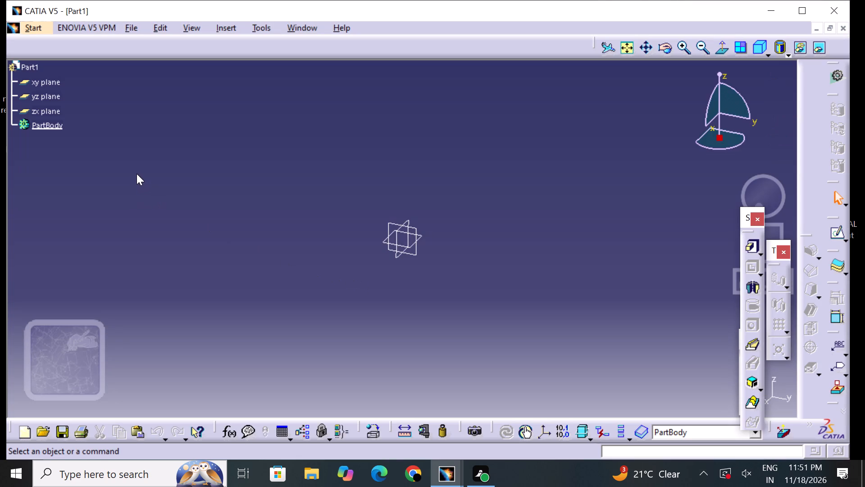
Open a new sketch on the yz plane.
{"action": "left_click", "coordinate": [43, 92]}
{"action": "left_click", "coordinate": [830, 235]}
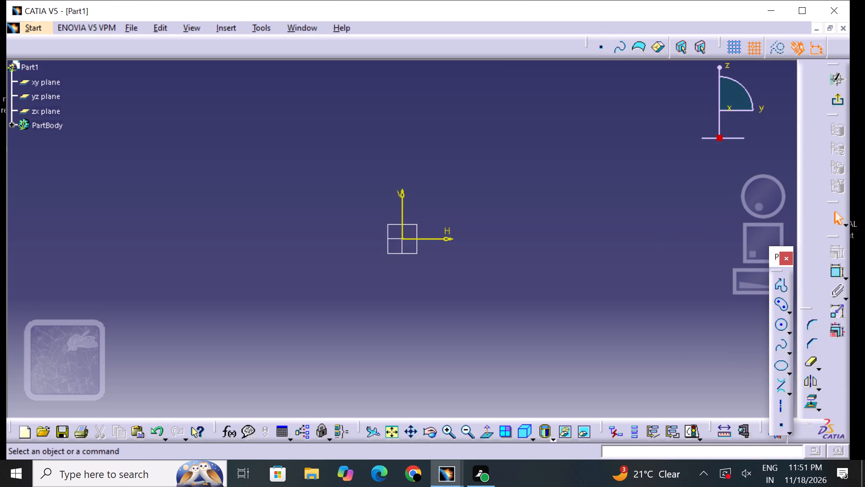
Sketch a closed profile about 80 mm wide and 30 mm high below the H axis, with a 50 by 10 mm notch in its bottom.
{"action": "left_click", "coordinate": [780, 283]}
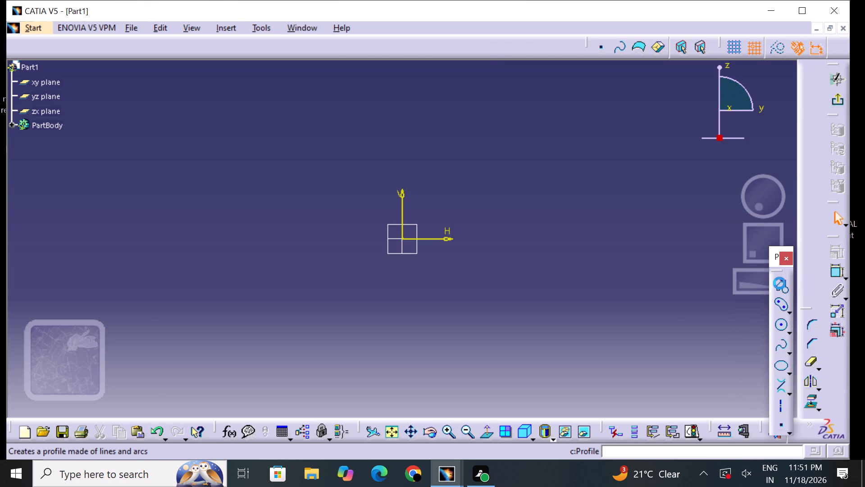
{"action": "left_click", "coordinate": [355, 241]}
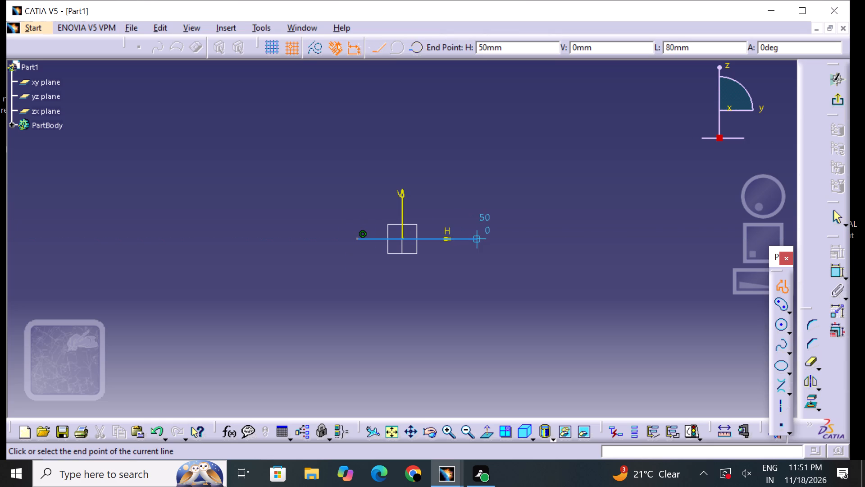
{"action": "left_click", "coordinate": [478, 240]}
{"action": "left_click", "coordinate": [478, 287]}
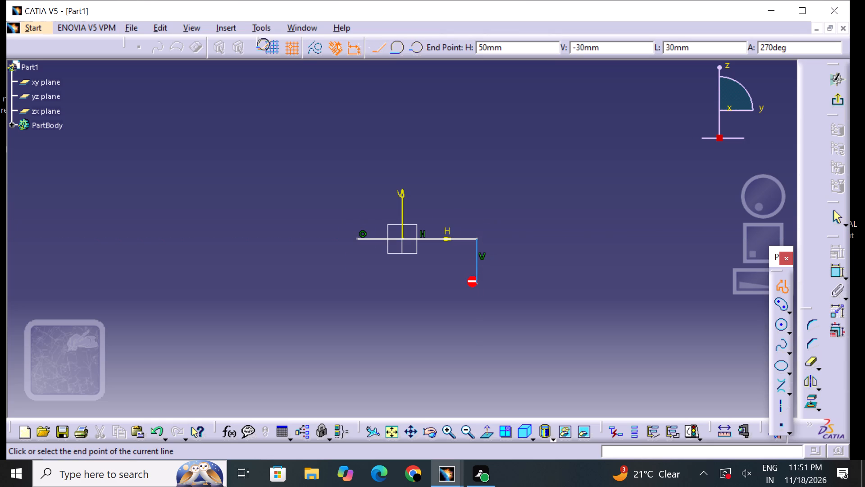
{"action": "left_click", "coordinate": [452, 287]}
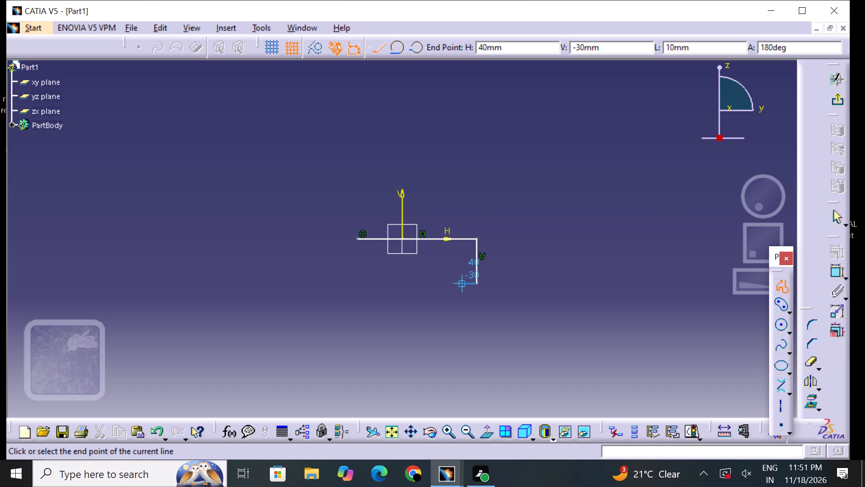
{"action": "left_click", "coordinate": [446, 262]}
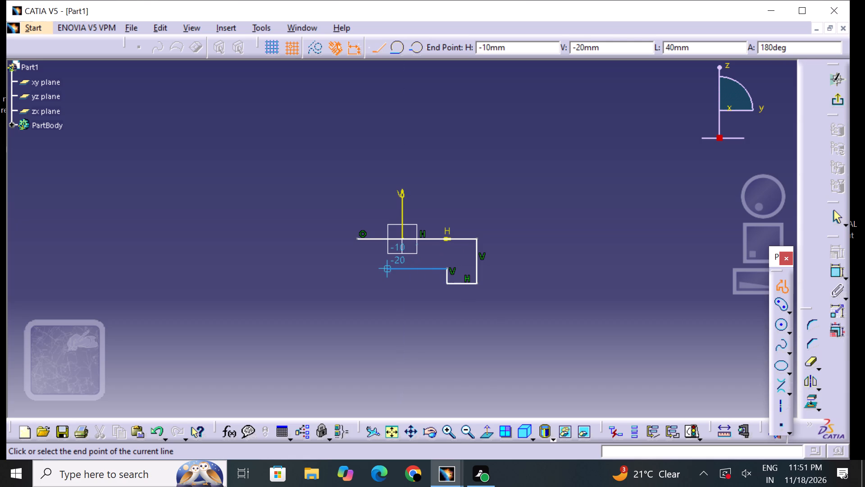
{"action": "left_click", "coordinate": [377, 264]}
{"action": "left_click", "coordinate": [377, 285]}
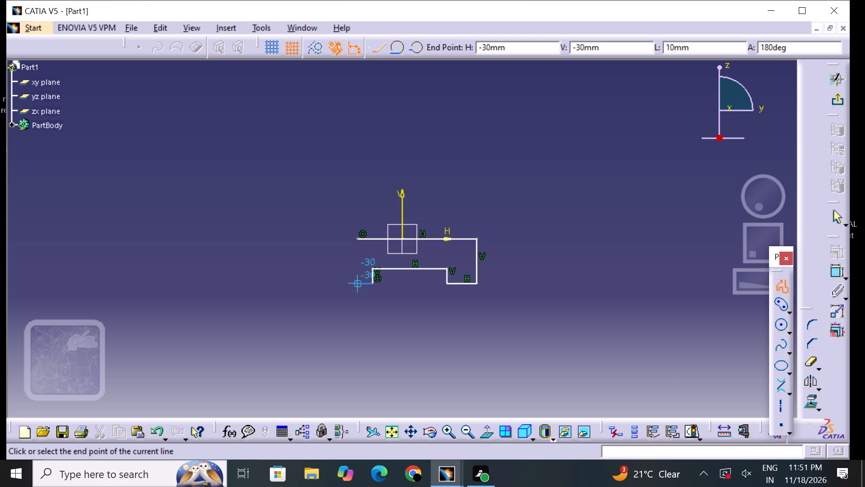
{"action": "left_click", "coordinate": [352, 285]}
{"action": "left_click", "coordinate": [358, 239]}
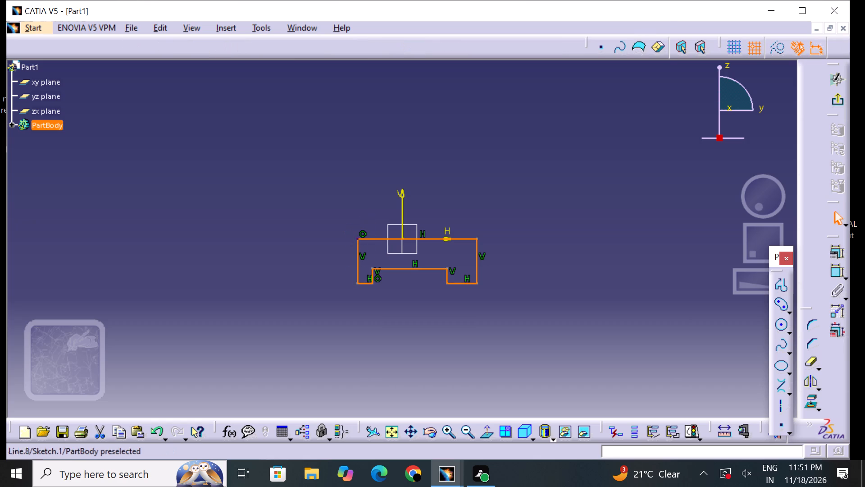
{"action": "left_click", "coordinate": [481, 357]}
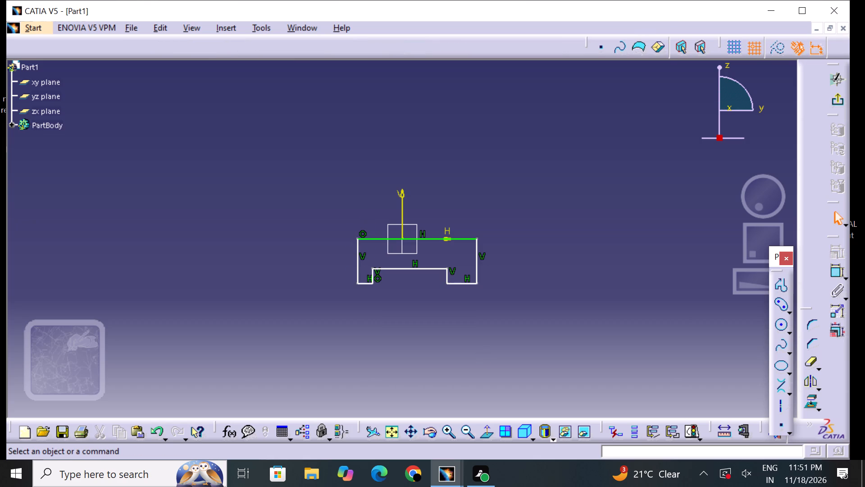
Dimension the profile's overall width between its two lower outer corners, placing the dimension below the profile.
{"action": "left_click", "coordinate": [833, 273]}
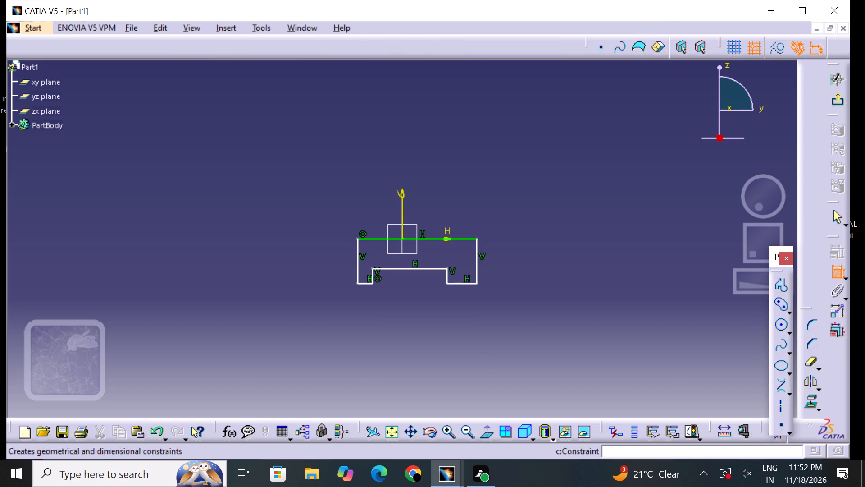
{"action": "left_click", "coordinate": [355, 281]}
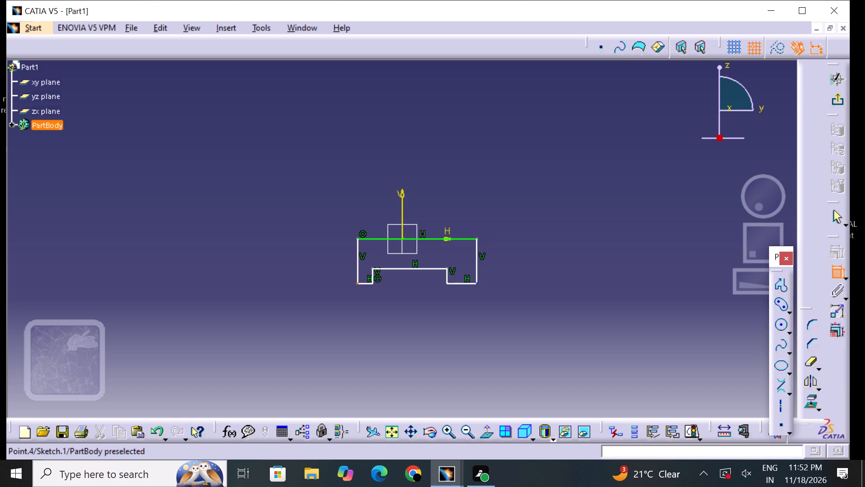
{"action": "left_click", "coordinate": [475, 284]}
{"action": "left_click", "coordinate": [409, 308]}
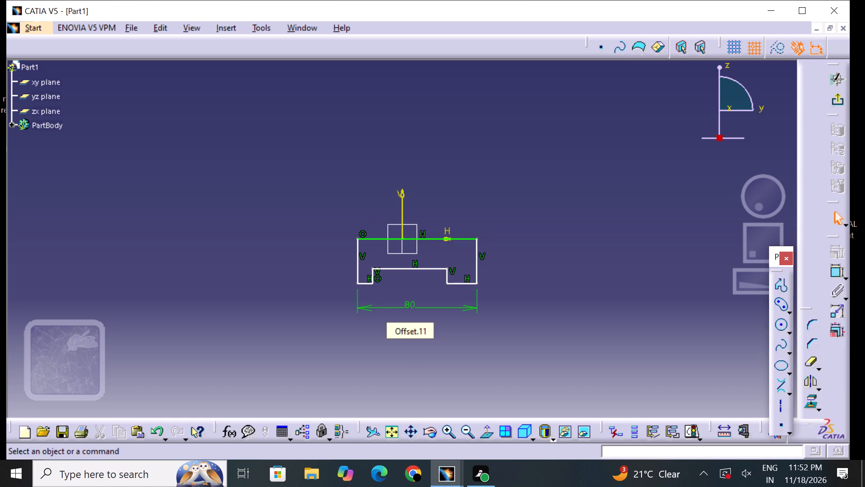
{"action": "left_click", "coordinate": [551, 340]}
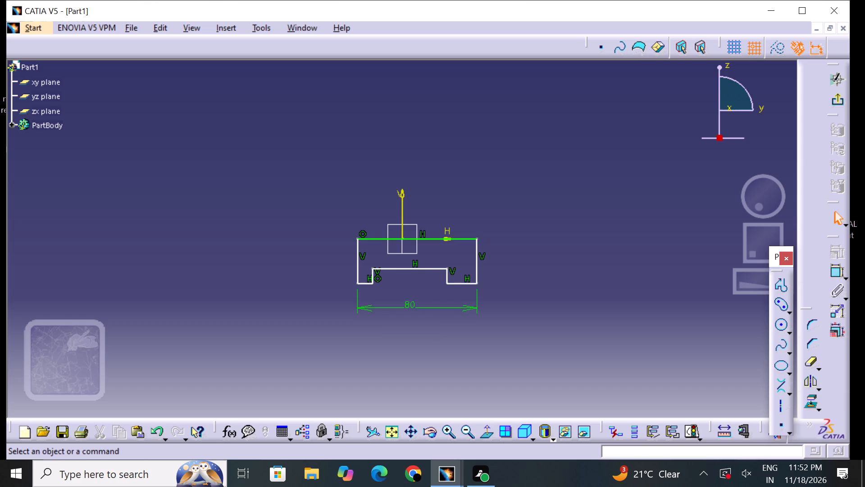
Dimension the short bottom edge to the left of the notch and set its length to 15 mm.
{"action": "left_click", "coordinate": [838, 272]}
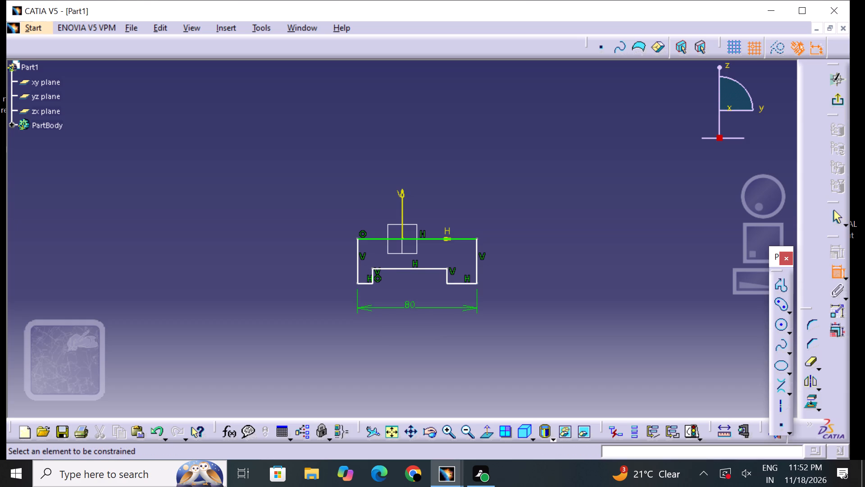
{"action": "left_click", "coordinate": [366, 282]}
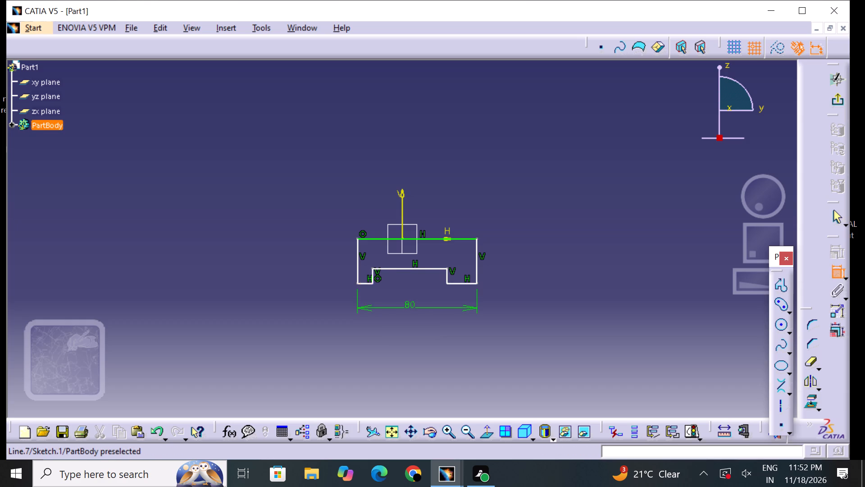
{"action": "left_click", "coordinate": [372, 292]}
{"action": "double_click", "coordinate": [373, 289]}
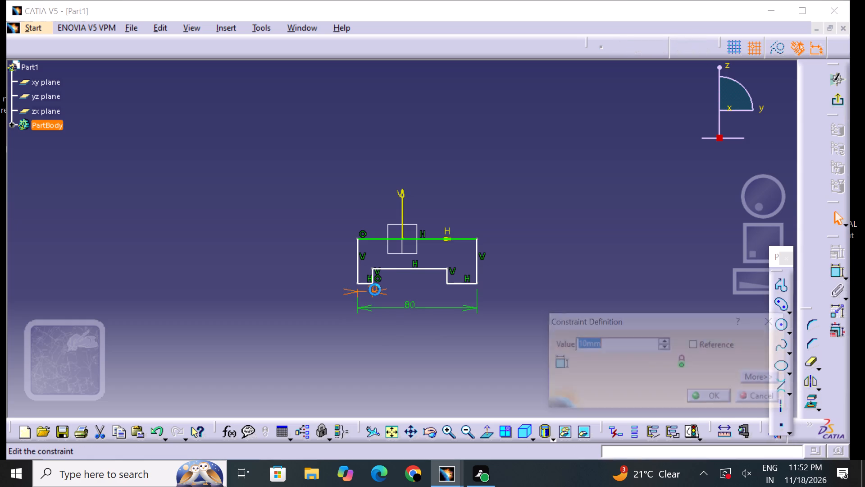
{"action": "key", "text": "BackSpace"}
{"action": "type", "text": "15"}
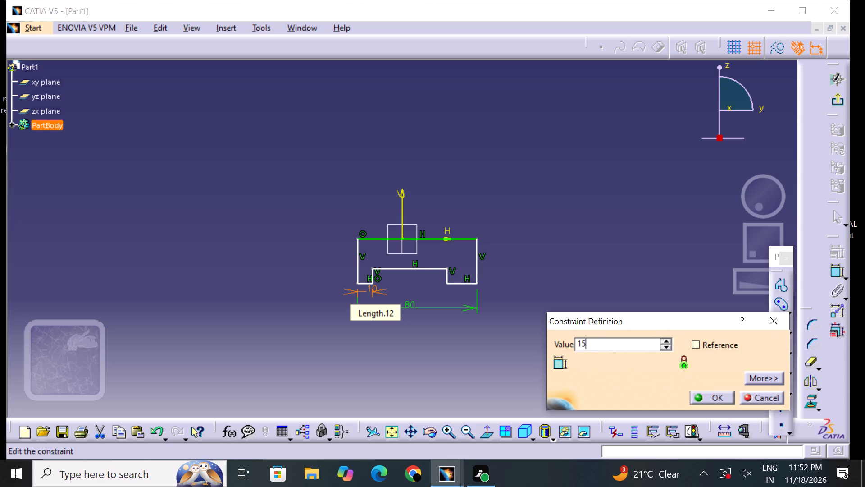
{"action": "key", "text": "Return"}
{"action": "left_click", "coordinate": [366, 335]}
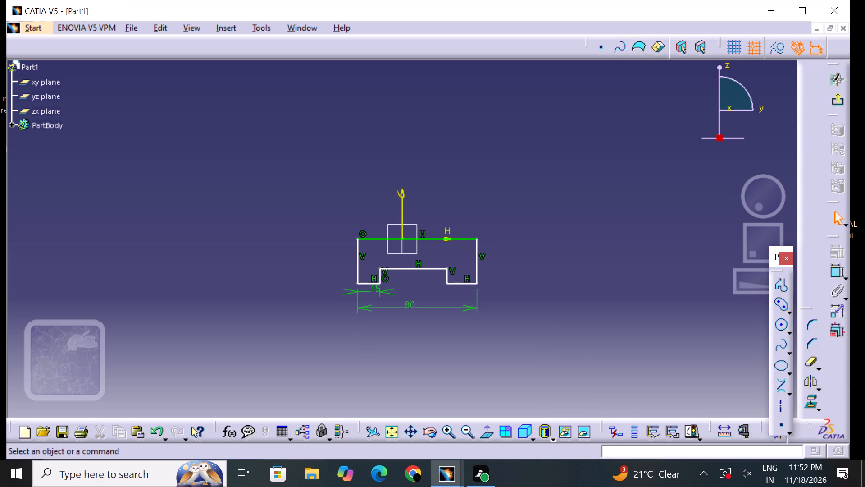
Dimension the horizontal top edge of the notch and set its length to 20 mm.
{"action": "left_click", "coordinate": [835, 272]}
{"action": "left_click", "coordinate": [424, 270]}
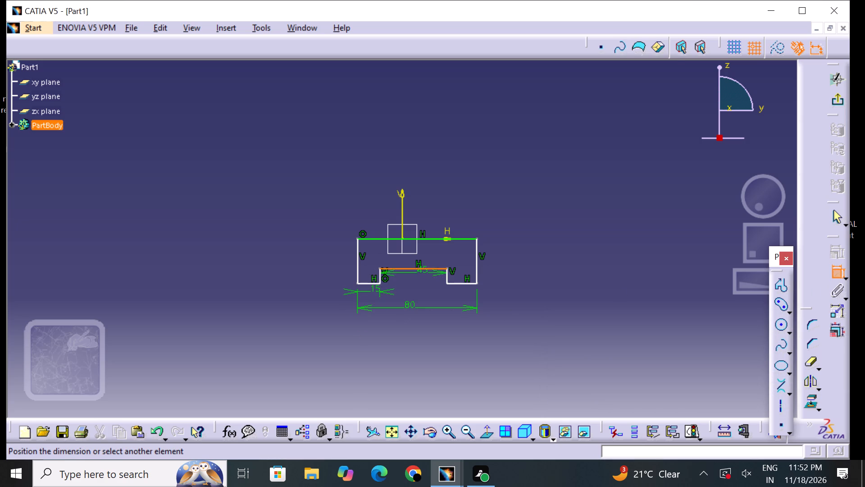
{"action": "left_click", "coordinate": [415, 287]}
{"action": "double_click", "coordinate": [416, 284]}
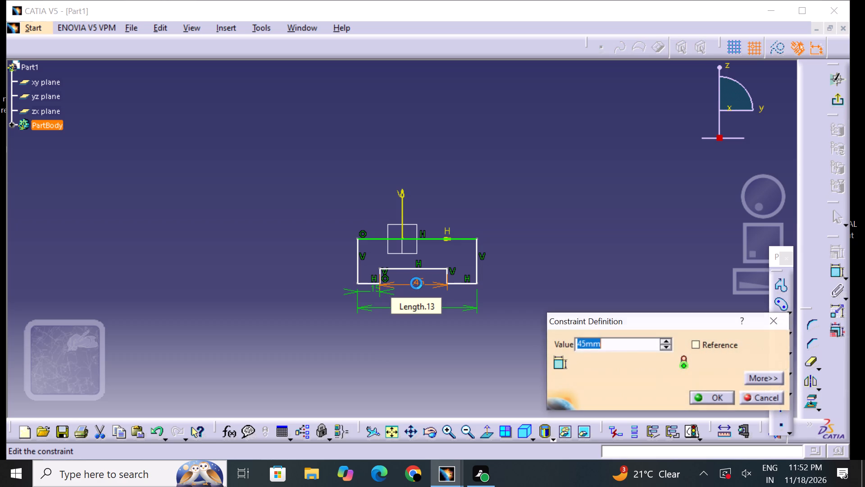
{"action": "key", "text": "BackSpace"}
{"action": "type", "text": "20"}
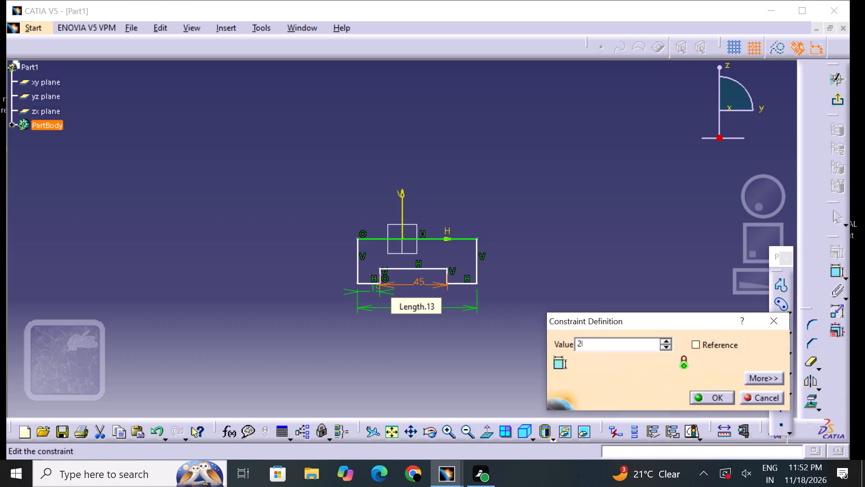
{"action": "key", "text": "Return"}
{"action": "left_click", "coordinate": [437, 340]}
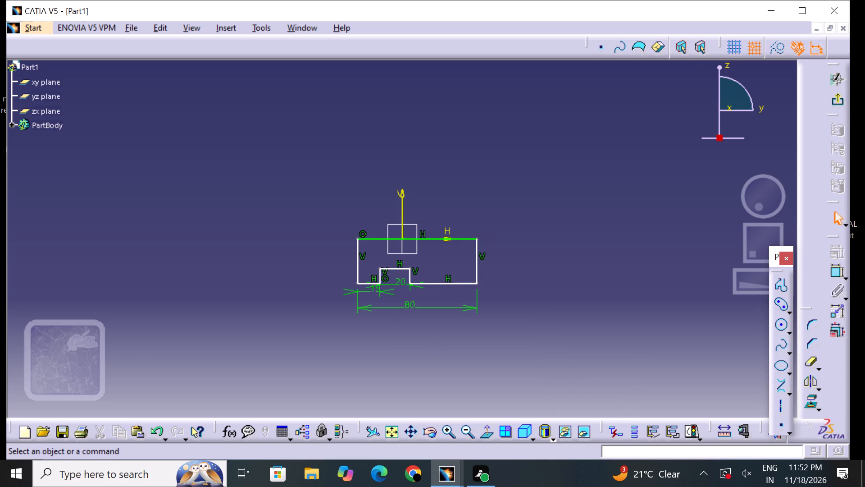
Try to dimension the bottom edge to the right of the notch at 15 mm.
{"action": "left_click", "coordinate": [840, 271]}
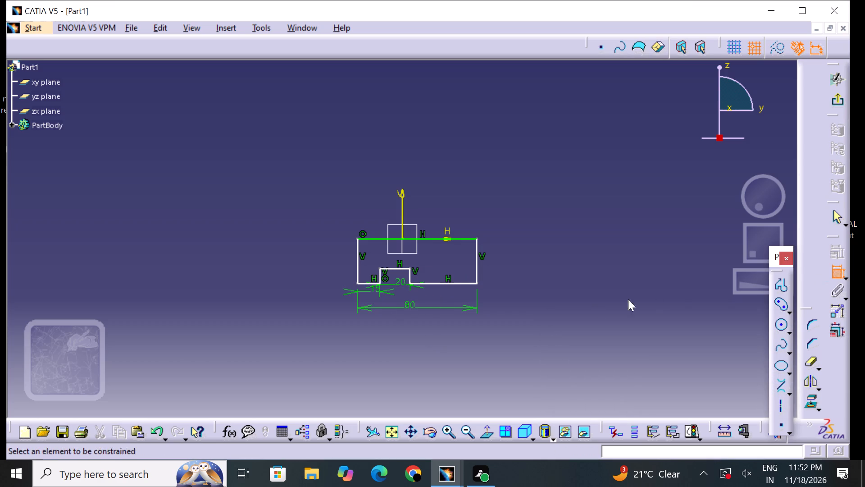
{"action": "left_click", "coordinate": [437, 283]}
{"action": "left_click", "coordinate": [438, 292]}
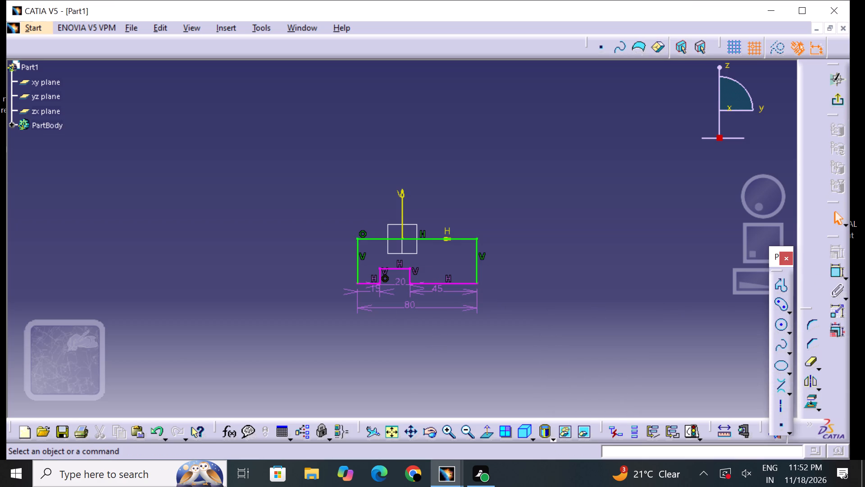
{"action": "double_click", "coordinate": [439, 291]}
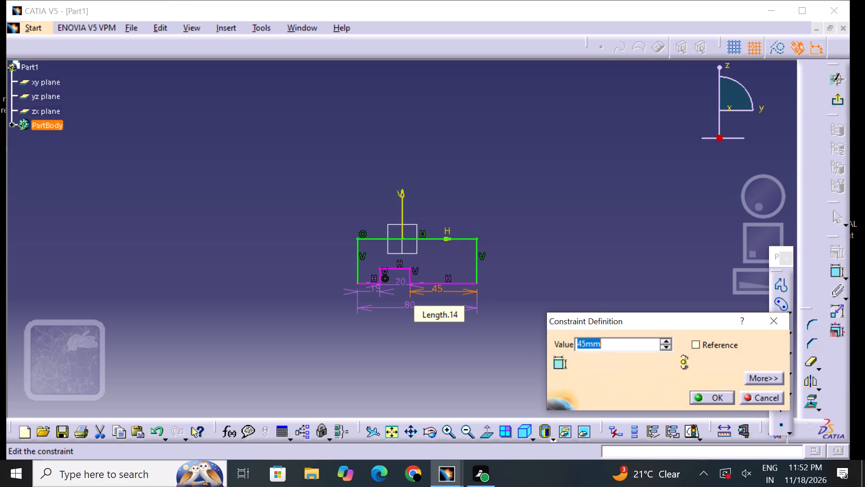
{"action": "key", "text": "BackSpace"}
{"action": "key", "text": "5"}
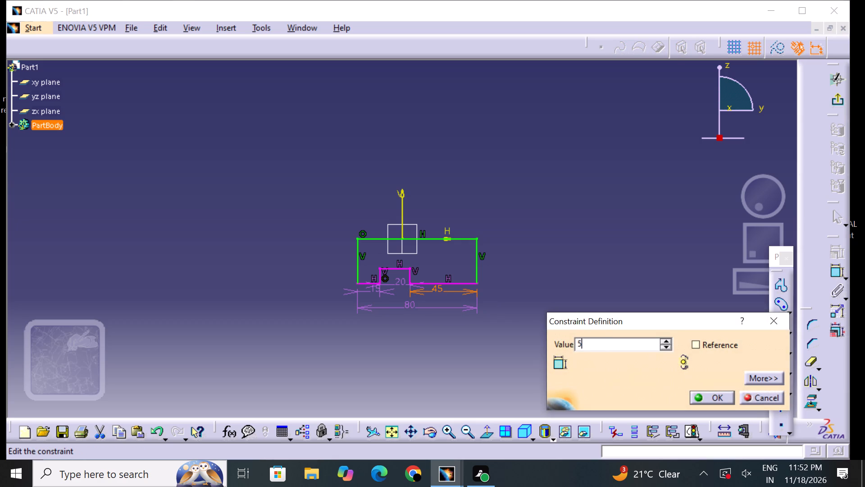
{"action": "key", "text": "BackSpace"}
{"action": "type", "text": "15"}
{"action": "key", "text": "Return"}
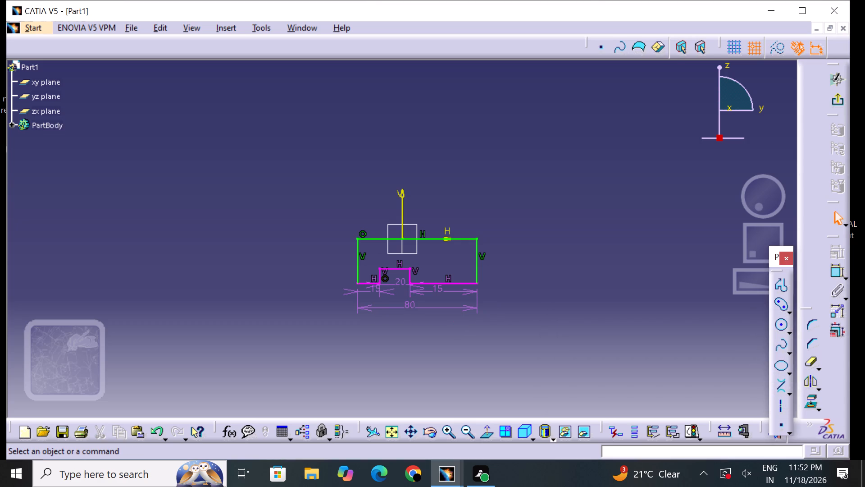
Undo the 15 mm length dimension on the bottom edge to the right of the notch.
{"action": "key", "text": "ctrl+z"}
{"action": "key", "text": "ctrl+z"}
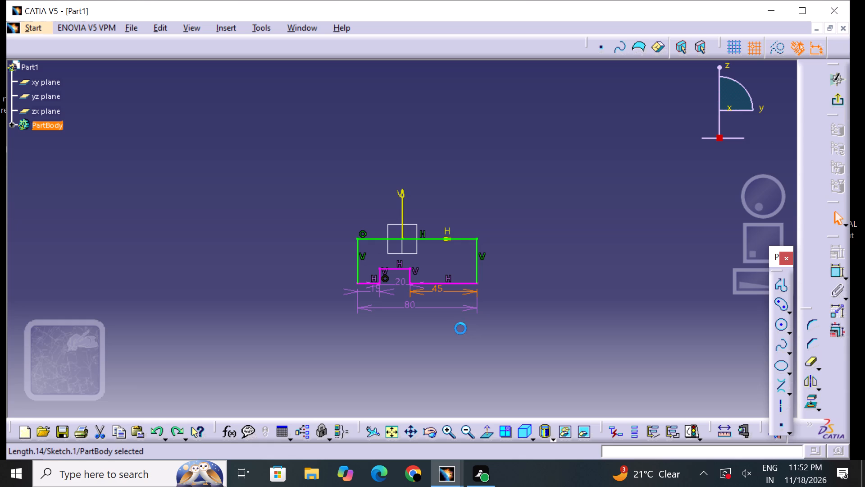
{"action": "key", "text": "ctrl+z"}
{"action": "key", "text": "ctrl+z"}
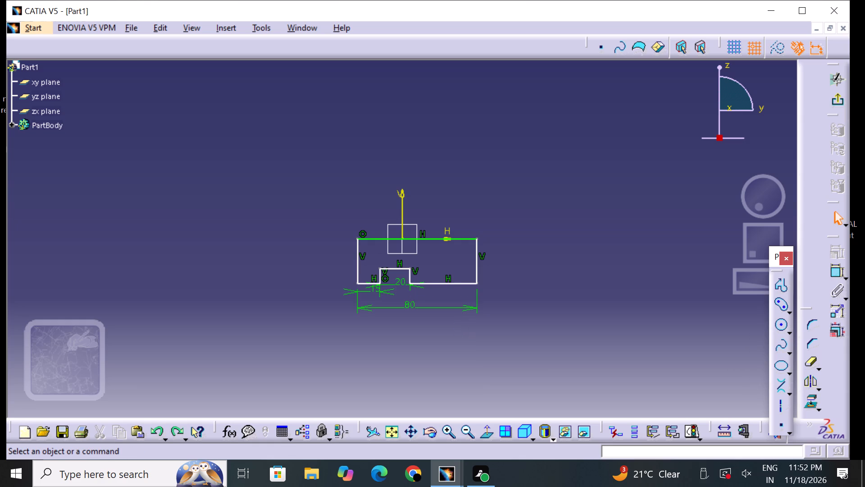
Delete the overall 80 mm width dimension below the notched profile.
{"action": "left_click", "coordinate": [410, 306]}
{"action": "right_click", "coordinate": [410, 310]}
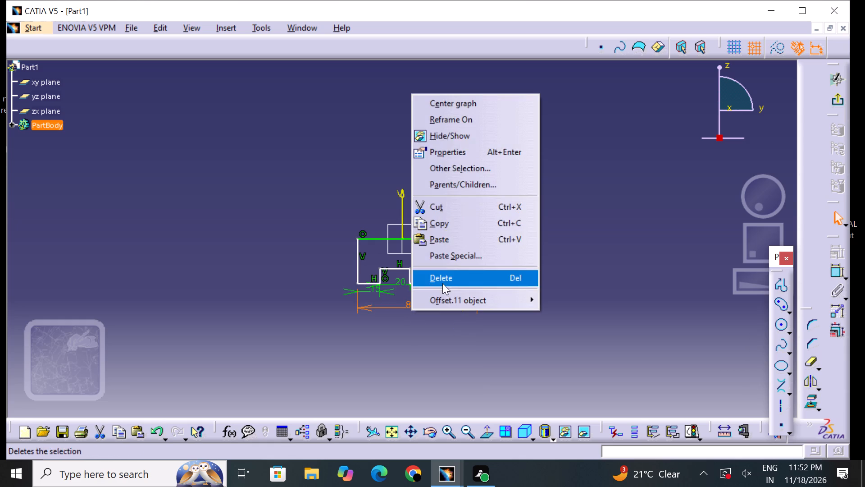
{"action": "left_click", "coordinate": [444, 281]}
Dimension the bottom edge to the right of the notch and set its length to 15 mm.
{"action": "left_click", "coordinate": [835, 270]}
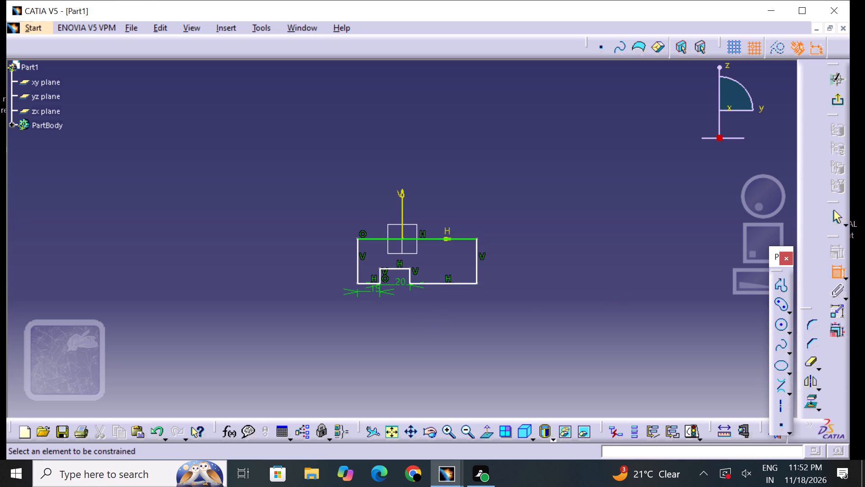
{"action": "left_click", "coordinate": [441, 285]}
{"action": "left_click", "coordinate": [436, 304]}
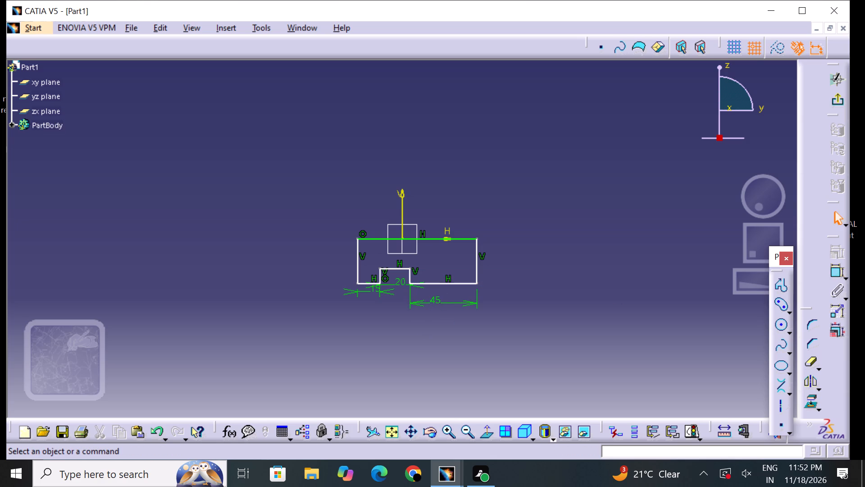
{"action": "double_click", "coordinate": [437, 302]}
{"action": "key", "text": "BackSpace"}
{"action": "type", "text": "15"}
{"action": "key", "text": "Return"}
{"action": "left_click", "coordinate": [459, 289]}
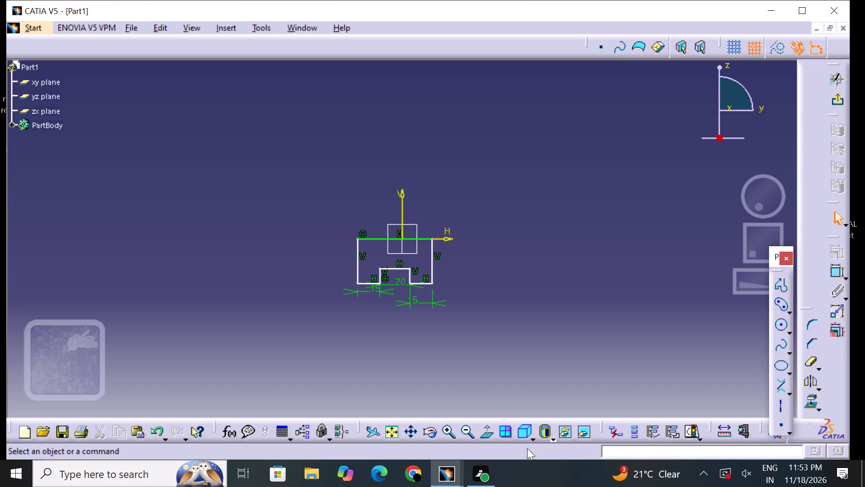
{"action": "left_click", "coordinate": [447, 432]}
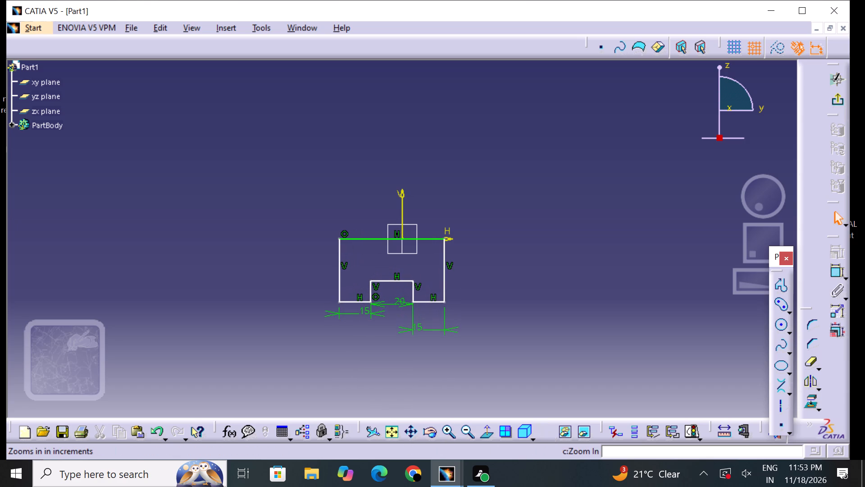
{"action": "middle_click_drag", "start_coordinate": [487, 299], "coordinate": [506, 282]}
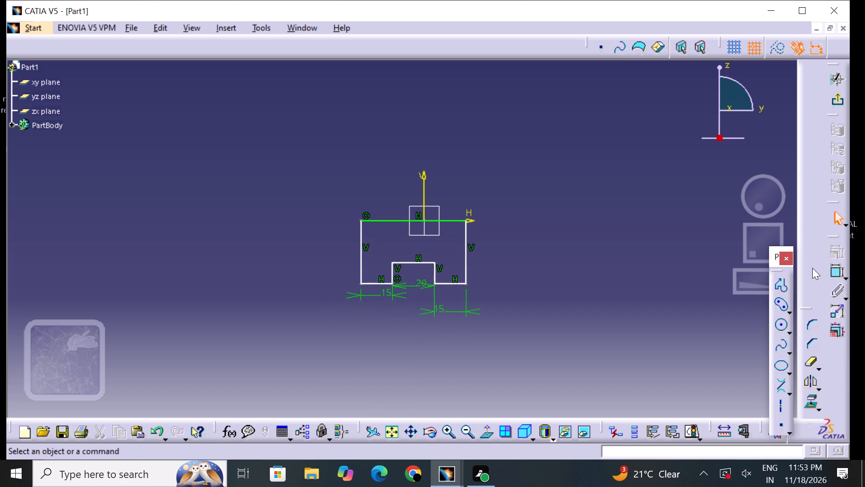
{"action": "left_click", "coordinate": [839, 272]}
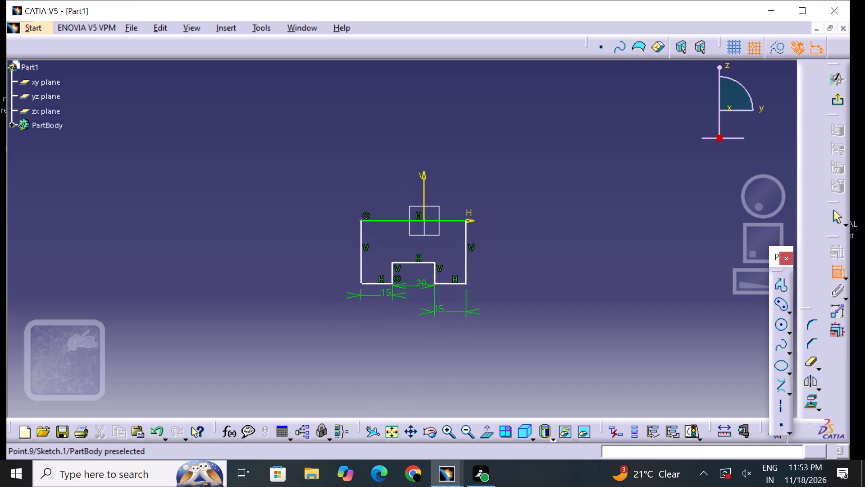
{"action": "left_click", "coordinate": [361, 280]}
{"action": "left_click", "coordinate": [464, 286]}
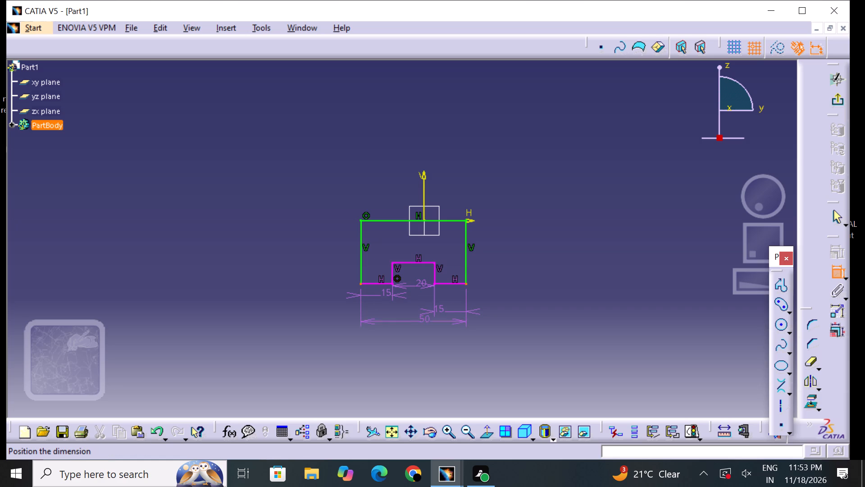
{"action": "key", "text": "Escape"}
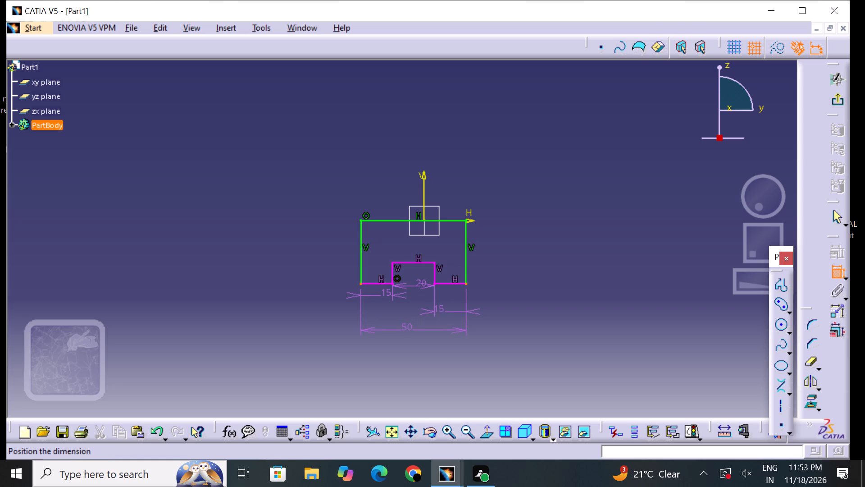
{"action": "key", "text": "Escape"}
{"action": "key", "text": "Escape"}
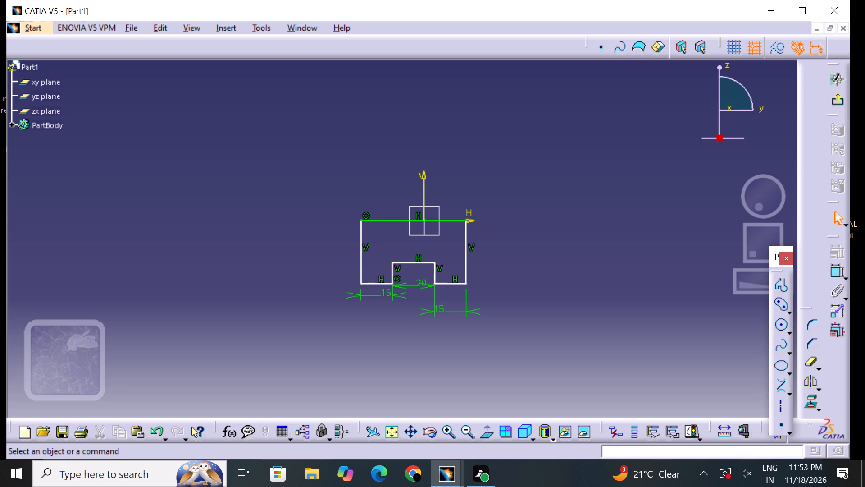
Dimension the profile's left vertical edge and set its length to 20 mm.
{"action": "left_click", "coordinate": [841, 271]}
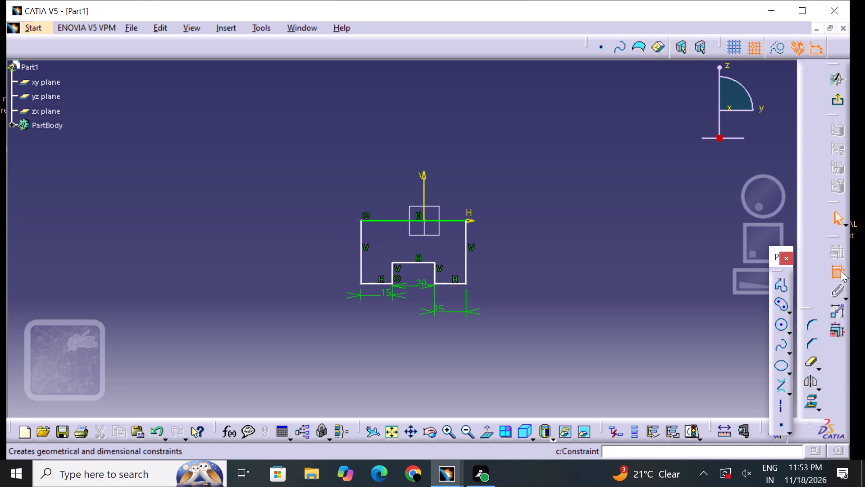
{"action": "left_click", "coordinate": [361, 250]}
{"action": "left_click", "coordinate": [325, 254]}
{"action": "double_click", "coordinate": [325, 253]}
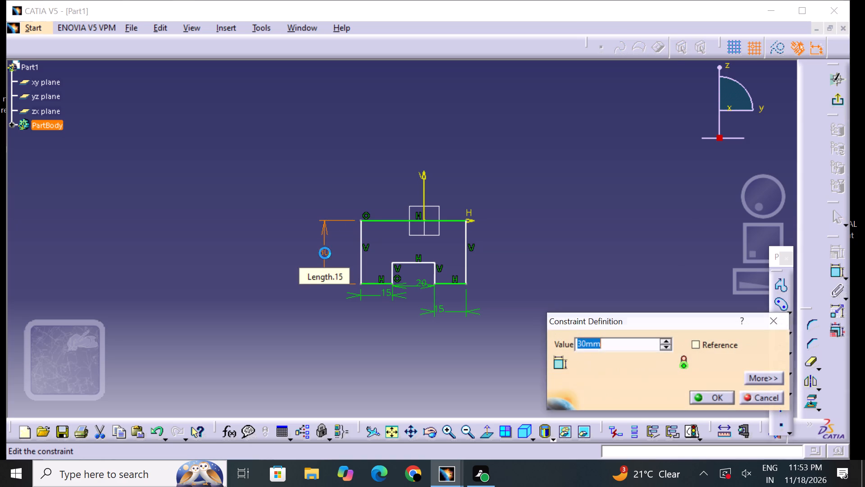
{"action": "key", "text": "BackSpace"}
{"action": "type", "text": "20"}
{"action": "key", "text": "Return"}
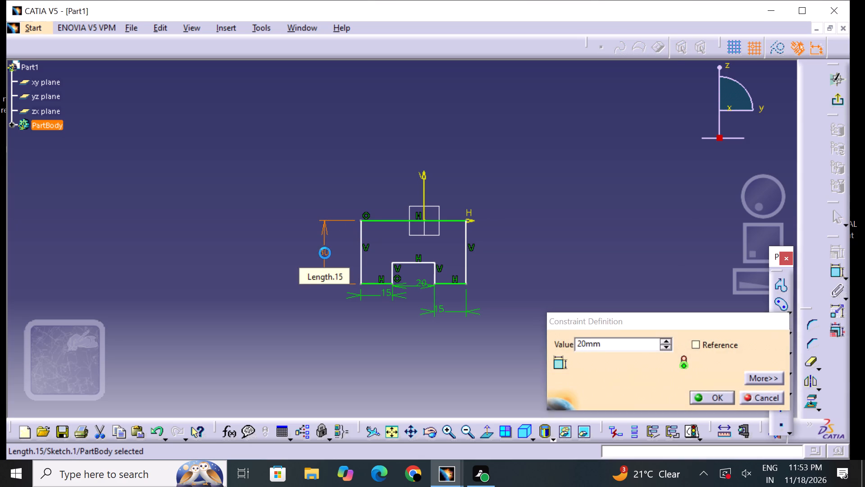
{"action": "left_click", "coordinate": [337, 303]}
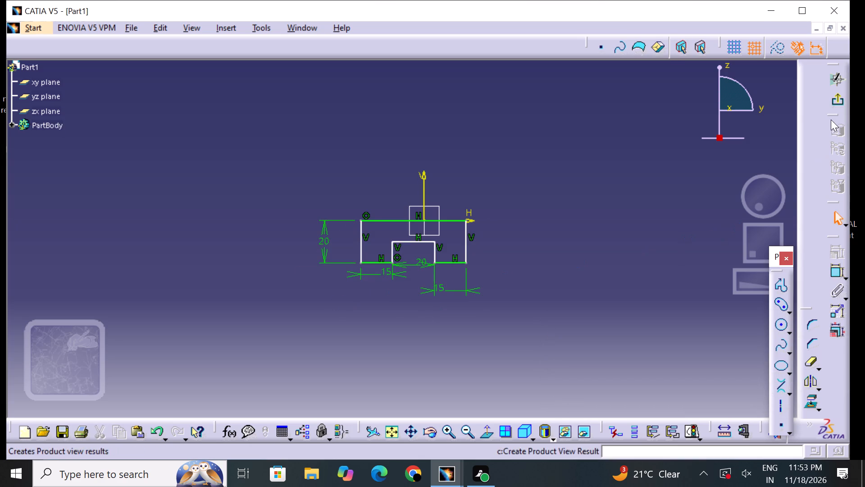
Exit the sketch and pad the notched profile 90 mm in the reversed direction.
{"action": "left_click", "coordinate": [838, 103]}
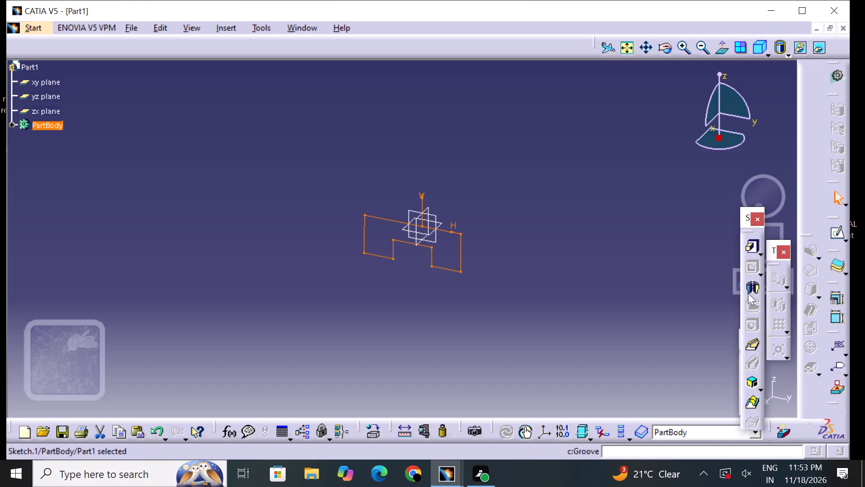
{"action": "left_click", "coordinate": [754, 249]}
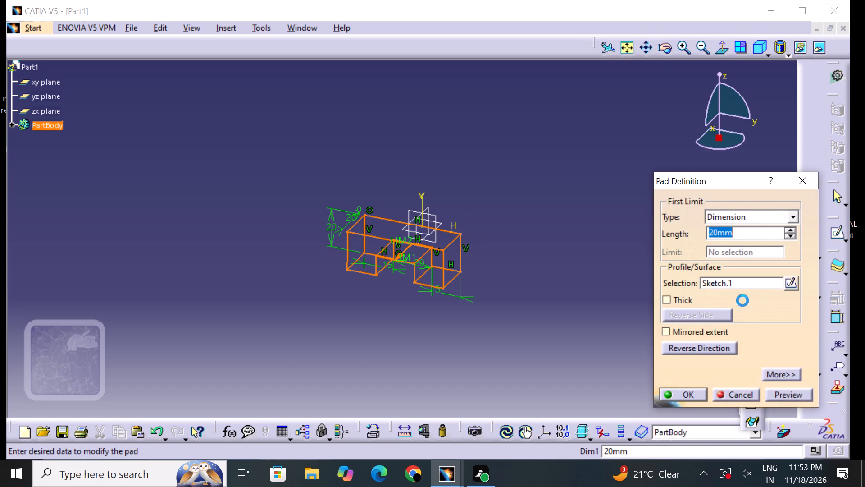
{"action": "left_click", "coordinate": [694, 347]}
{"action": "left_click", "coordinate": [754, 234]}
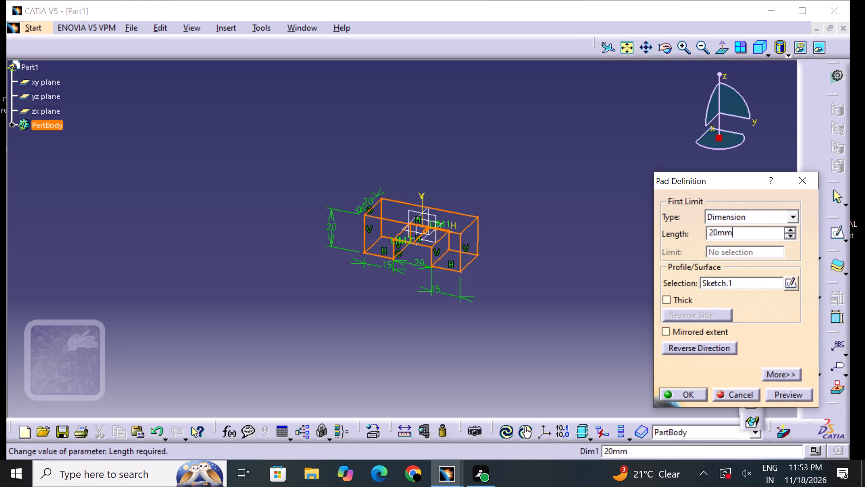
{"action": "key", "text": "BackSpace"}
{"action": "key", "text": "BackSpace"}
{"action": "key", "text": "BackSpace"}
{"action": "key", "text": "BackSpace"}
{"action": "key", "text": "BackSpace"}
{"action": "key", "text": "BackSpace"}
{"action": "key", "text": "BackSpace"}
{"action": "key", "text": "BackSpace"}
{"action": "key", "text": "BackSpace"}
{"action": "key", "text": "BackSpace"}
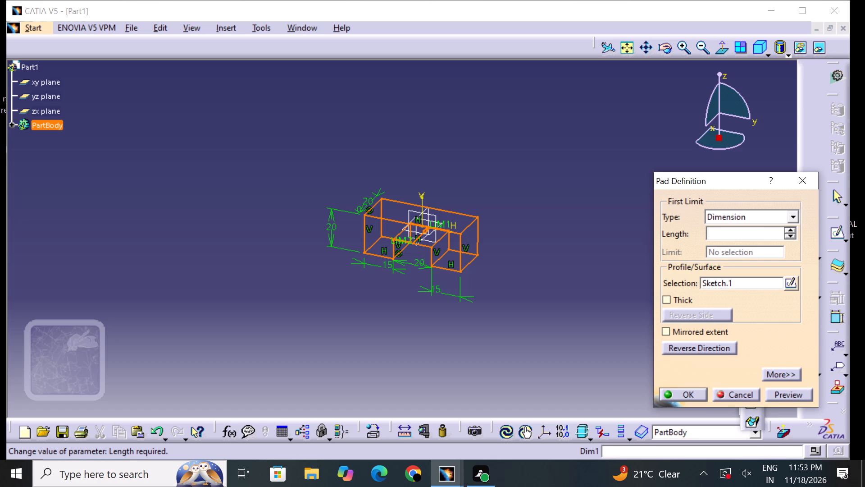
{"action": "type", "text": "90"}
{"action": "key", "text": "Return"}
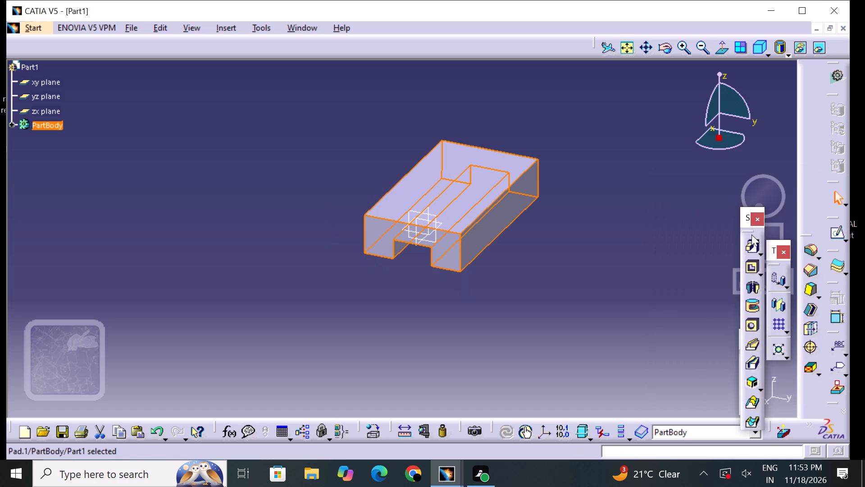
{"action": "left_click", "coordinate": [632, 302]}
Open a new sketch on the long vertical side face of the padded block.
{"action": "middle_click_drag", "start_coordinate": [600, 289], "coordinate": [508, 322]}
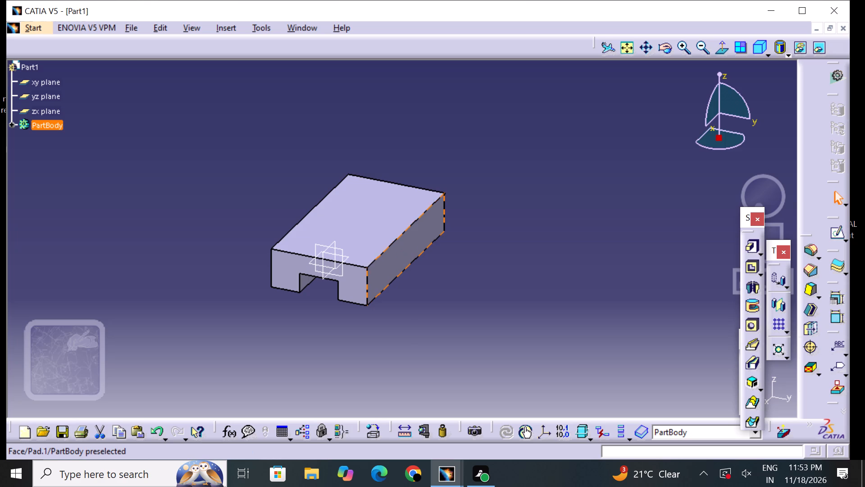
{"action": "left_click", "coordinate": [840, 237]}
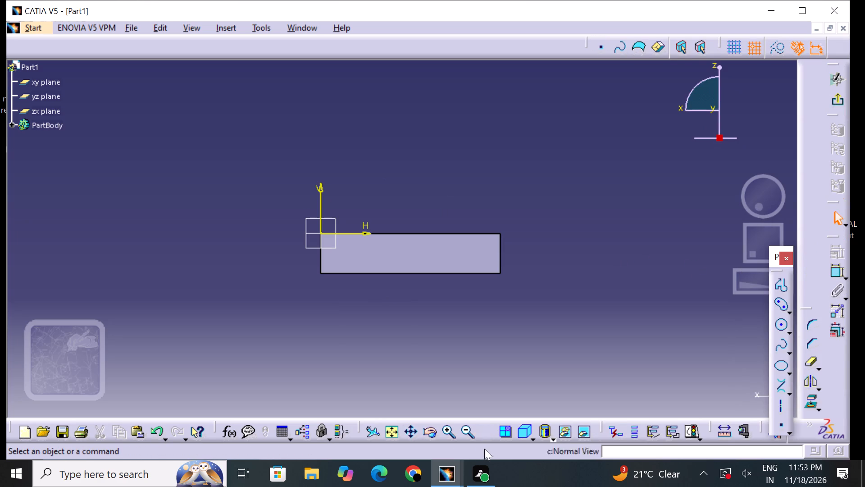
{"action": "double_click", "coordinate": [446, 433]}
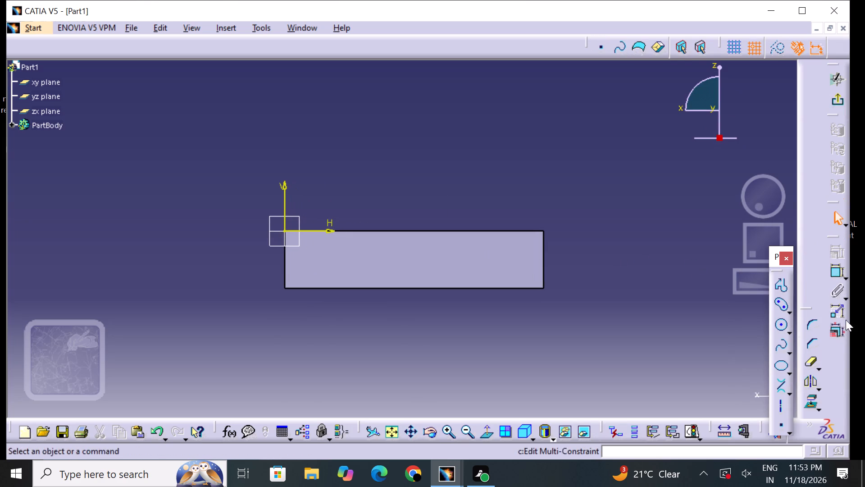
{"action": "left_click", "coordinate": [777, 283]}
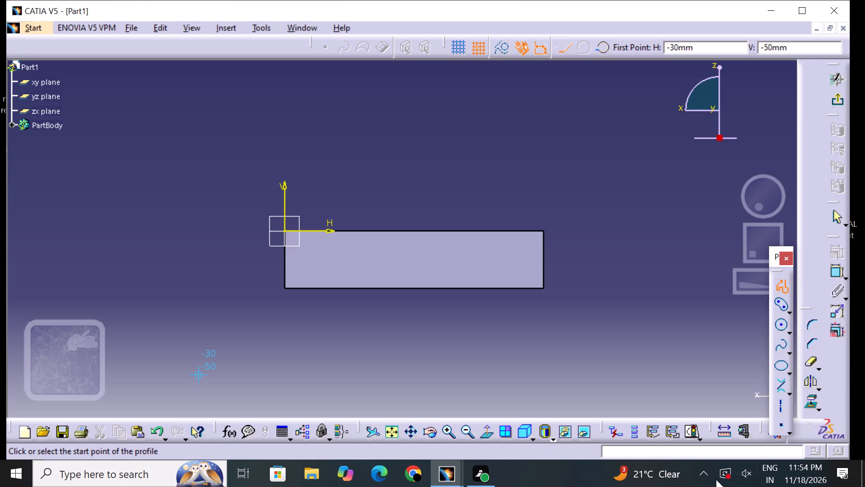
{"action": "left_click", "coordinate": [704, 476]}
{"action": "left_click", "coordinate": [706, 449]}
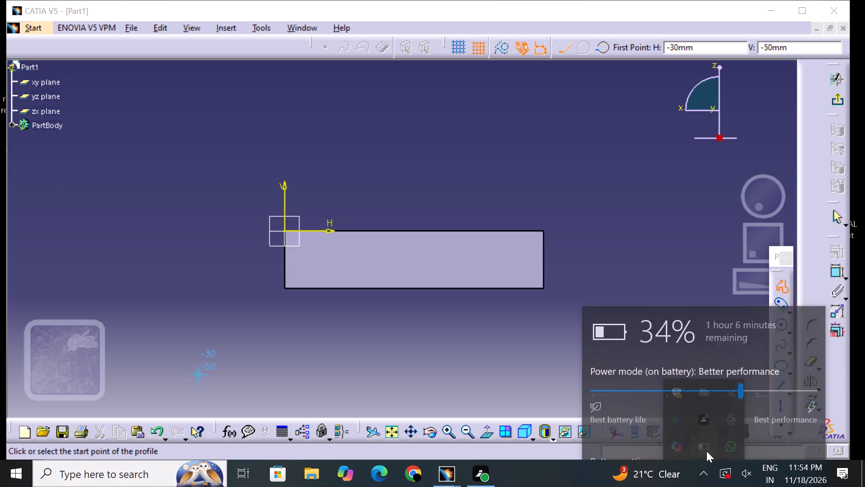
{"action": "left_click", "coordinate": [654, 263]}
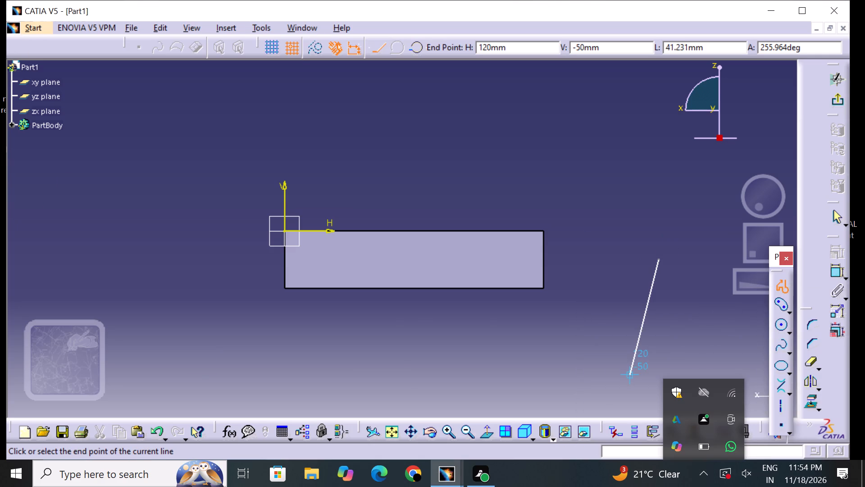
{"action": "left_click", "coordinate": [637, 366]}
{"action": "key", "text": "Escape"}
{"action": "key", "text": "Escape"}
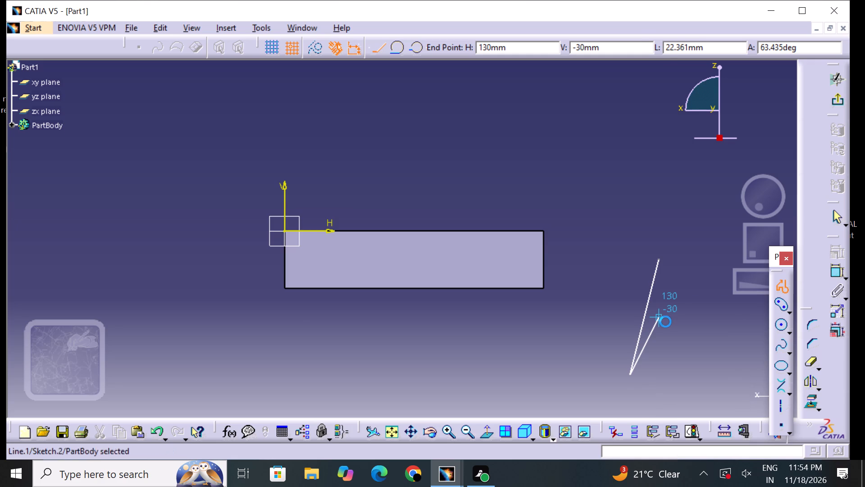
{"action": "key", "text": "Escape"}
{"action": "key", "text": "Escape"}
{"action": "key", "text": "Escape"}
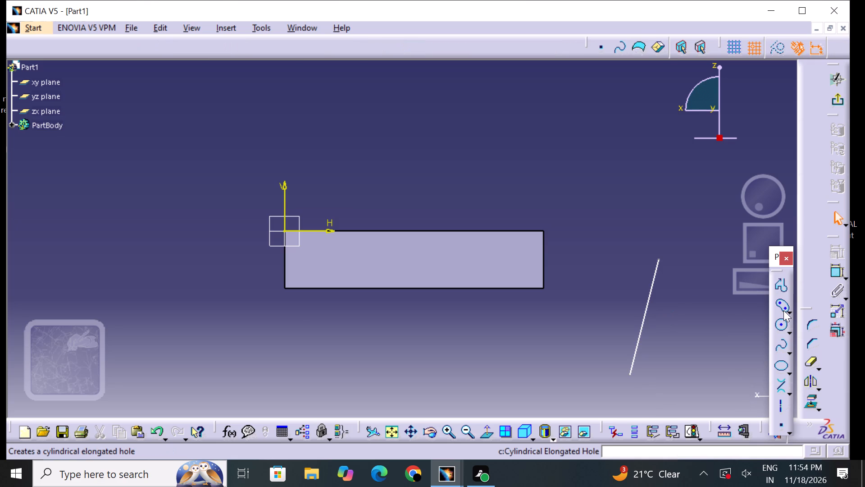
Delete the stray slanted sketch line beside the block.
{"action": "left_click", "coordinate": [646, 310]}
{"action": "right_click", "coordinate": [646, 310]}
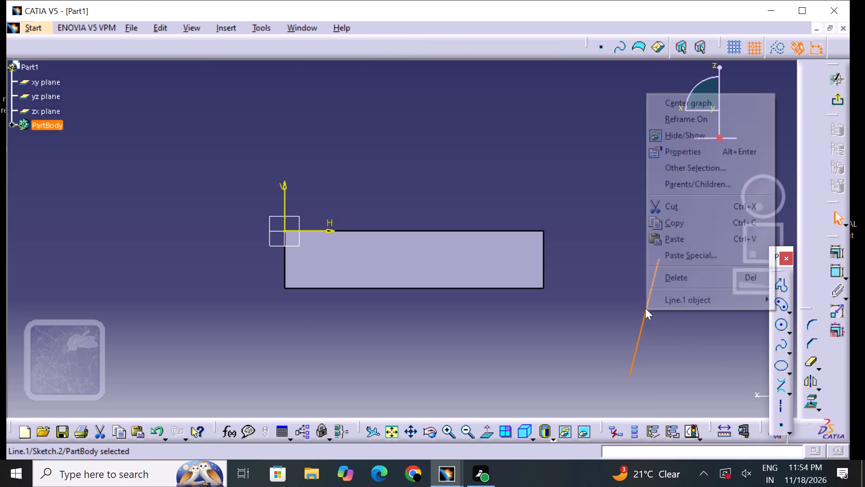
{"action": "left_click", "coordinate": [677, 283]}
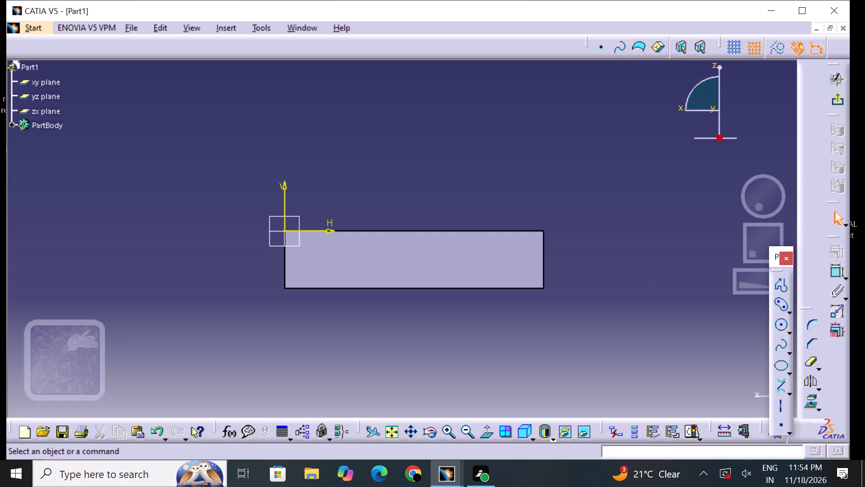
Draw a circle of about 10 mm radius centred on the face's bottom edge at H 50 mm, V -20 mm.
{"action": "left_click", "coordinate": [782, 329]}
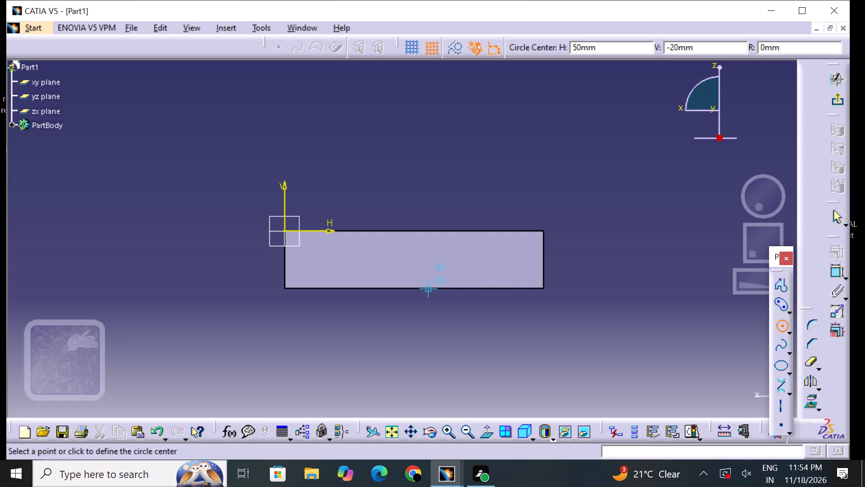
{"action": "left_click", "coordinate": [419, 286]}
{"action": "left_click", "coordinate": [409, 304]}
{"action": "left_click", "coordinate": [521, 349]}
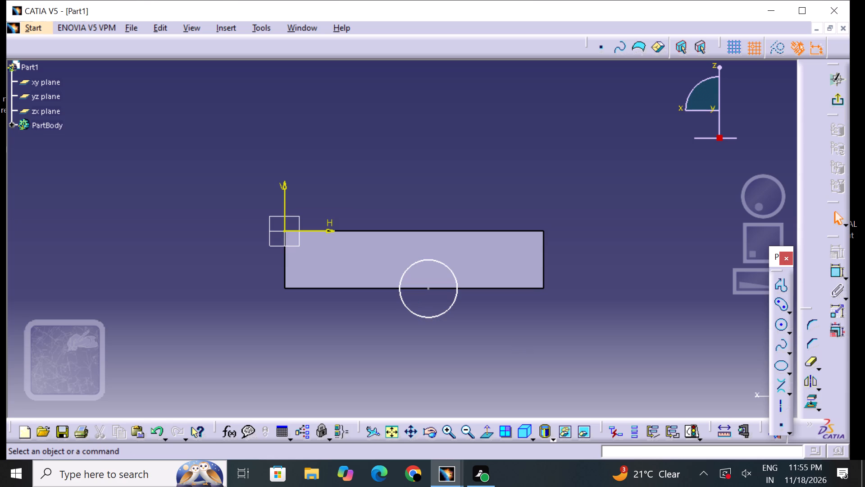
Draw a closed rectangular profile about 40 by 10 mm along the face's top edge, starting at H 30 mm, V 0 mm.
{"action": "left_click", "coordinate": [782, 288]}
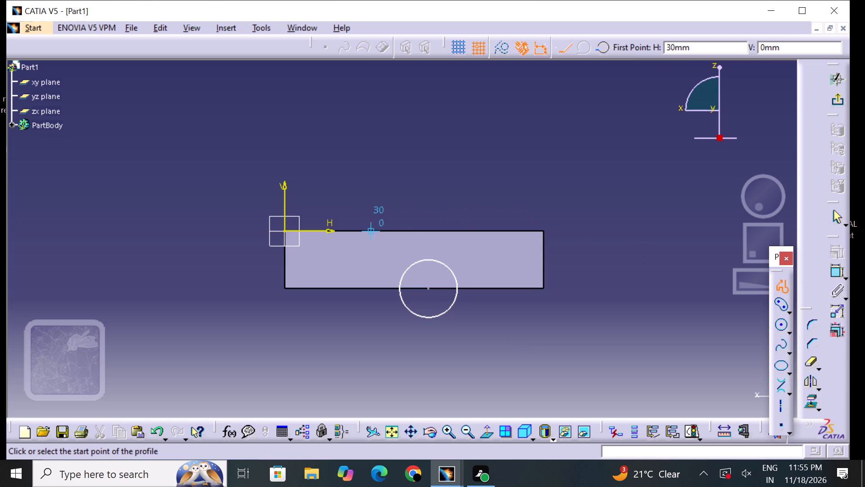
{"action": "left_click", "coordinate": [372, 236]}
{"action": "left_click", "coordinate": [473, 234]}
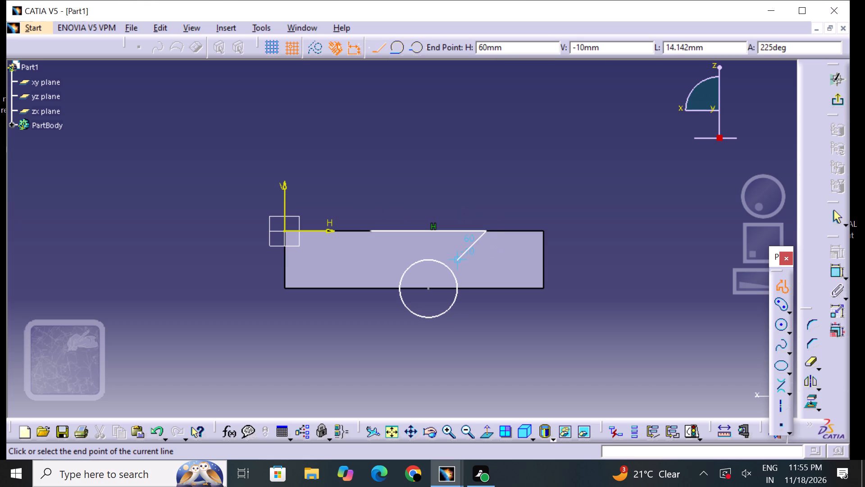
{"action": "left_click", "coordinate": [493, 272]}
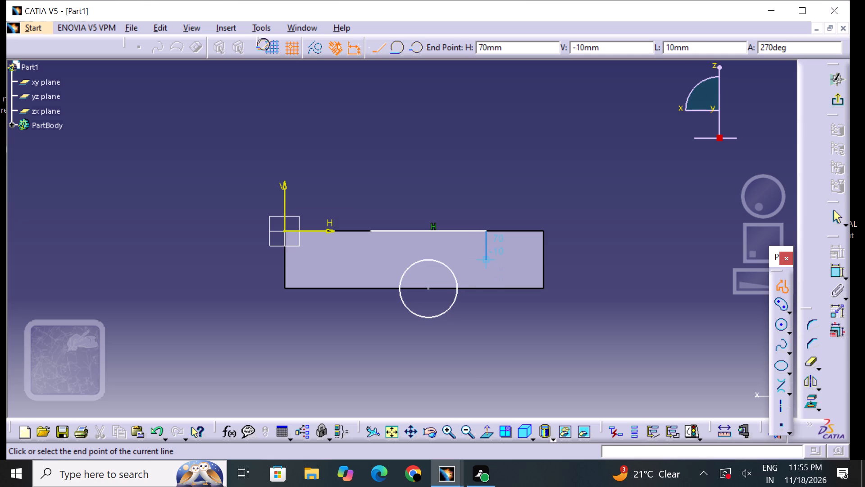
{"action": "left_click", "coordinate": [368, 258]}
{"action": "left_click", "coordinate": [368, 237]}
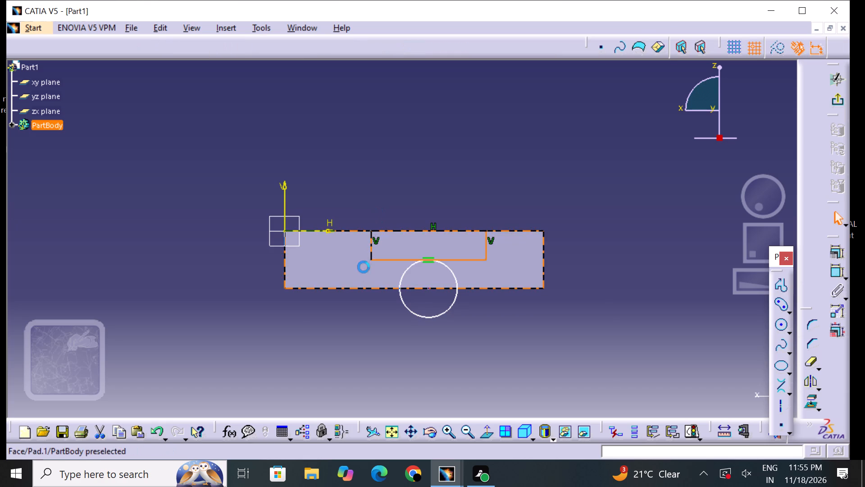
{"action": "left_click", "coordinate": [374, 351]}
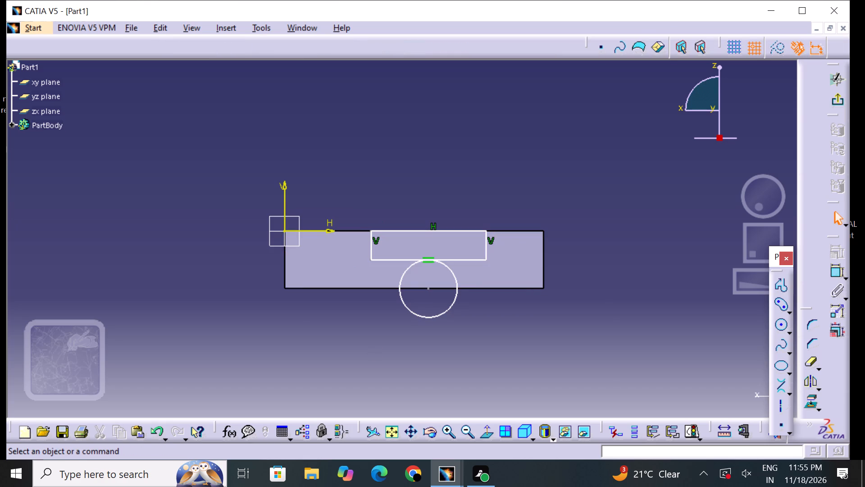
Dimension the rectangle's width between its two lower corners, placing the dimension below the circle.
{"action": "left_click", "coordinate": [832, 276]}
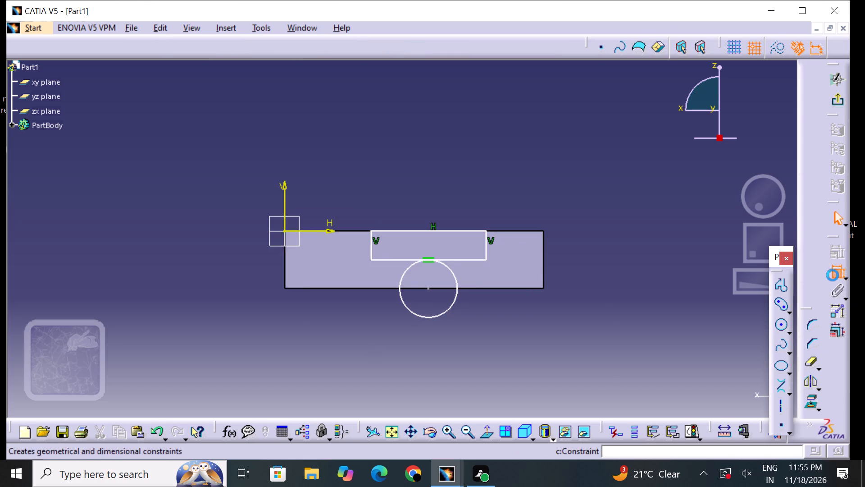
{"action": "left_click", "coordinate": [372, 260]}
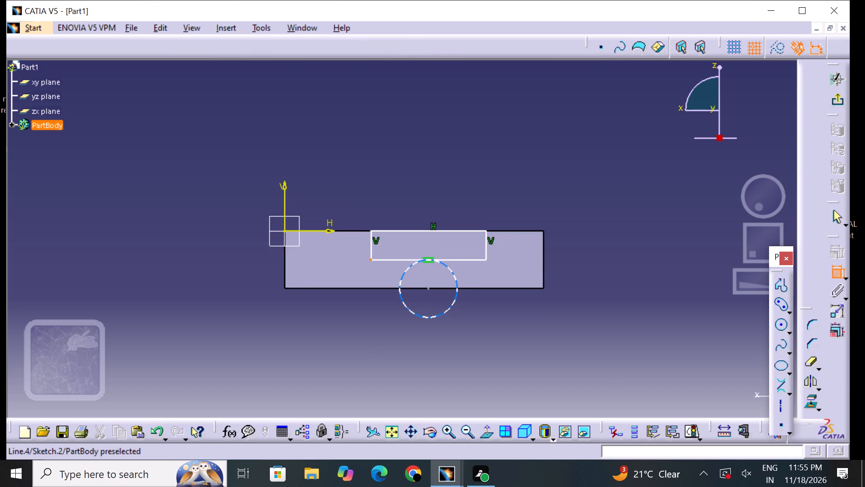
{"action": "left_click", "coordinate": [487, 259]}
{"action": "left_click", "coordinate": [417, 337]}
{"action": "left_click", "coordinate": [458, 371]}
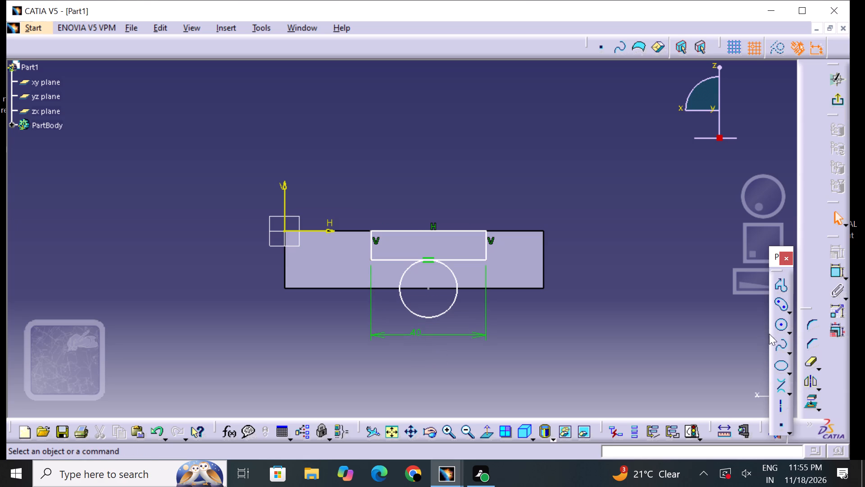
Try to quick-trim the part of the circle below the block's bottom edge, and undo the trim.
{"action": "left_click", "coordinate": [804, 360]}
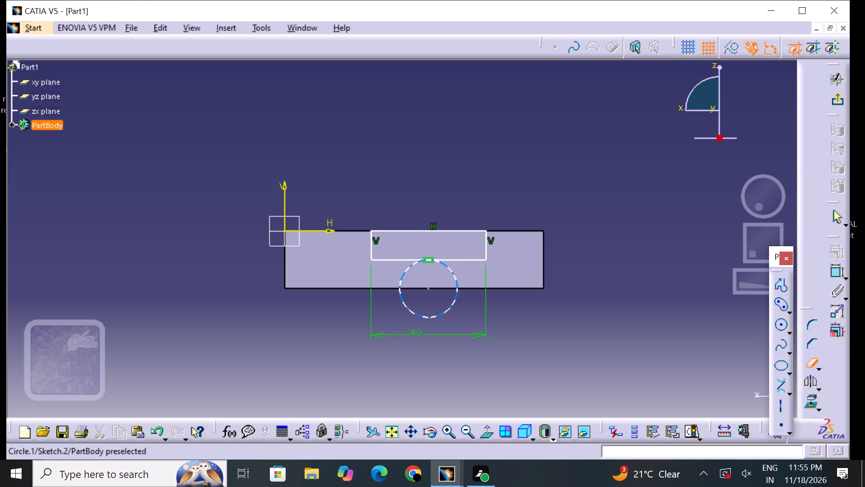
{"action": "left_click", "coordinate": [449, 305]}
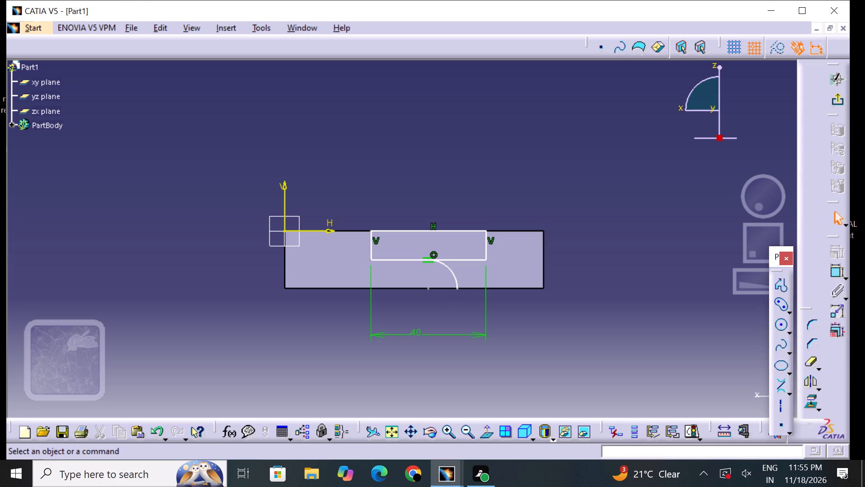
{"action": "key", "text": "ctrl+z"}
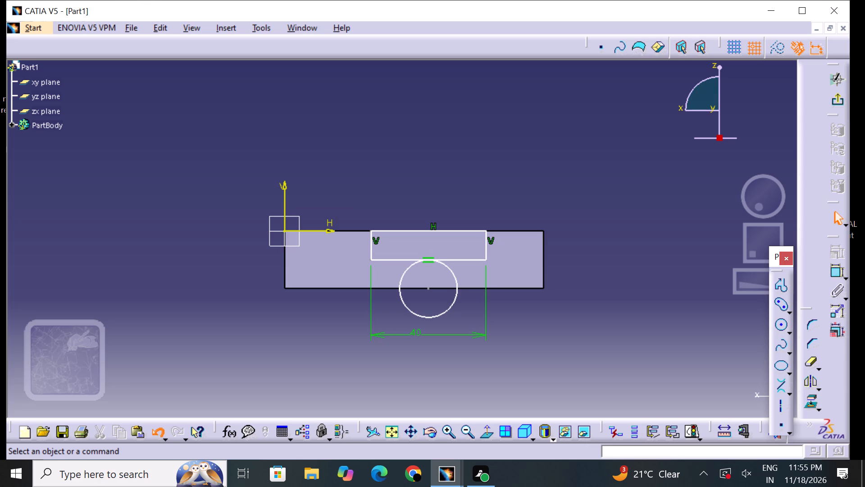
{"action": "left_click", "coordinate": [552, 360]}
Project the block's bottom edge into the sketch with Project 3D Elements.
{"action": "left_click", "coordinate": [812, 408]}
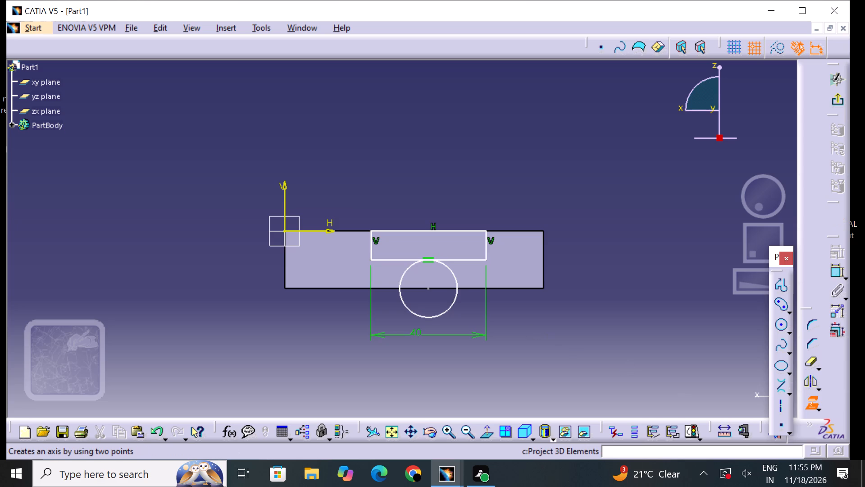
{"action": "left_click", "coordinate": [514, 288]}
{"action": "left_click", "coordinate": [579, 373]}
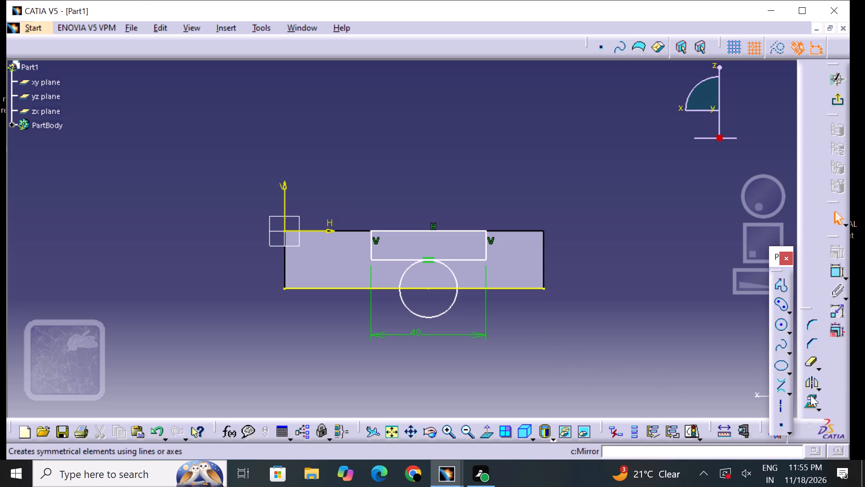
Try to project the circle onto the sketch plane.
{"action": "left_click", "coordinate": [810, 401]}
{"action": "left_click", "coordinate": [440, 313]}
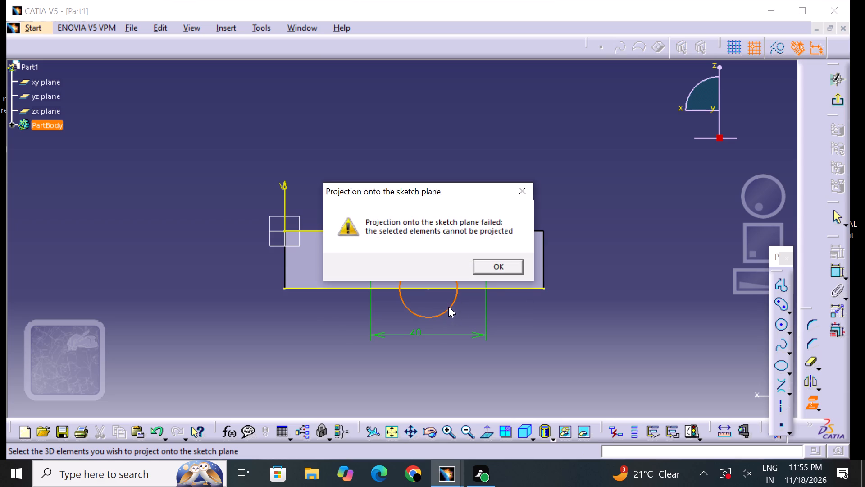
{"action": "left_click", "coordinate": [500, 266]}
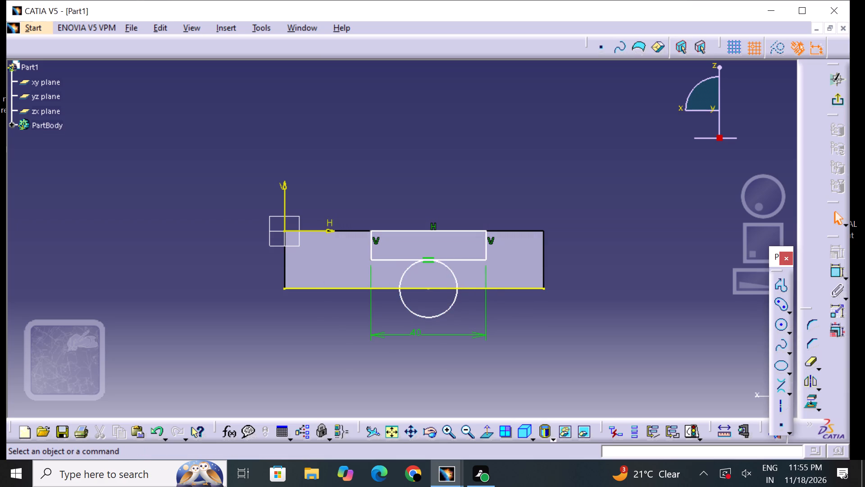
Quick-trim the circle's lower half at the projected bottom edge, and exit the sketch.
{"action": "left_click", "coordinate": [815, 360]}
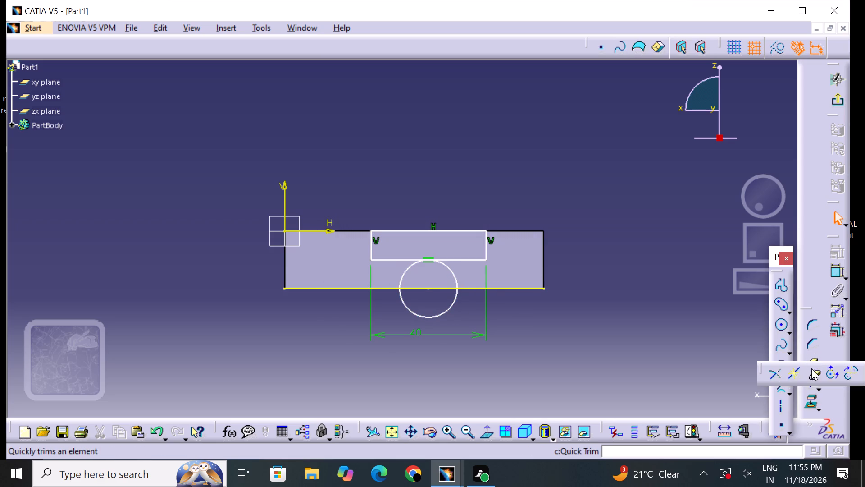
{"action": "left_click", "coordinate": [817, 377]}
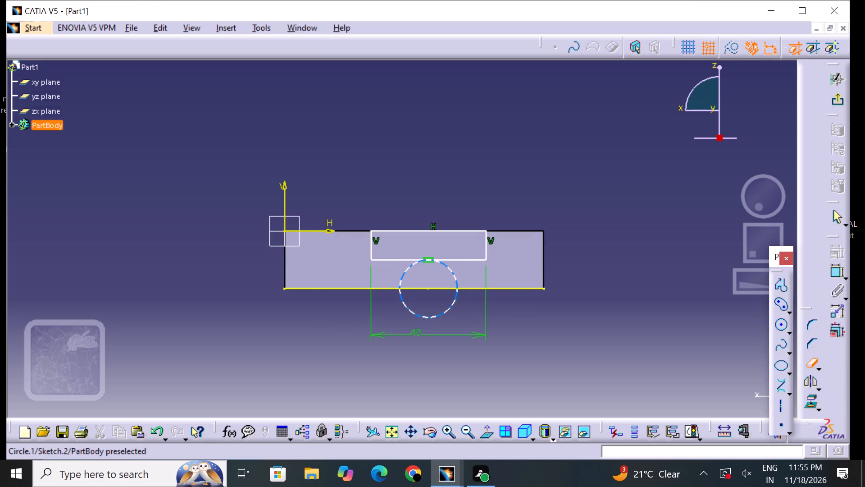
{"action": "left_click", "coordinate": [442, 315]}
{"action": "left_click", "coordinate": [595, 357]}
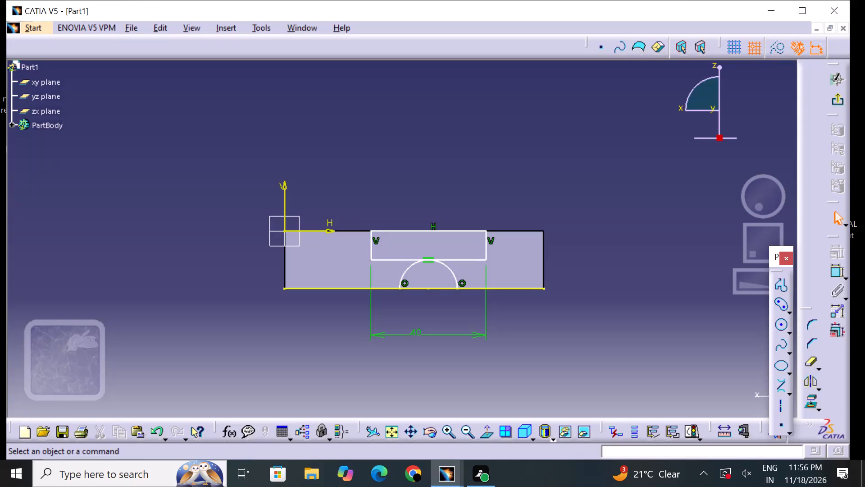
{"action": "left_click", "coordinate": [851, 101]}
{"action": "left_click", "coordinate": [843, 103]}
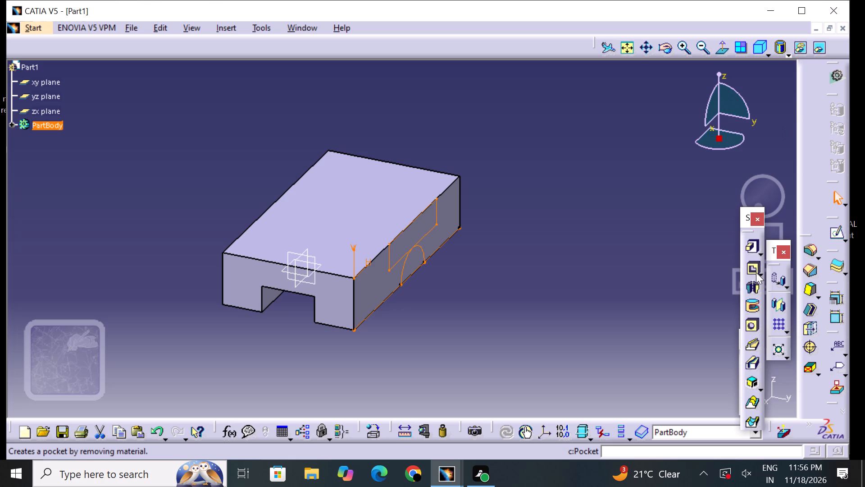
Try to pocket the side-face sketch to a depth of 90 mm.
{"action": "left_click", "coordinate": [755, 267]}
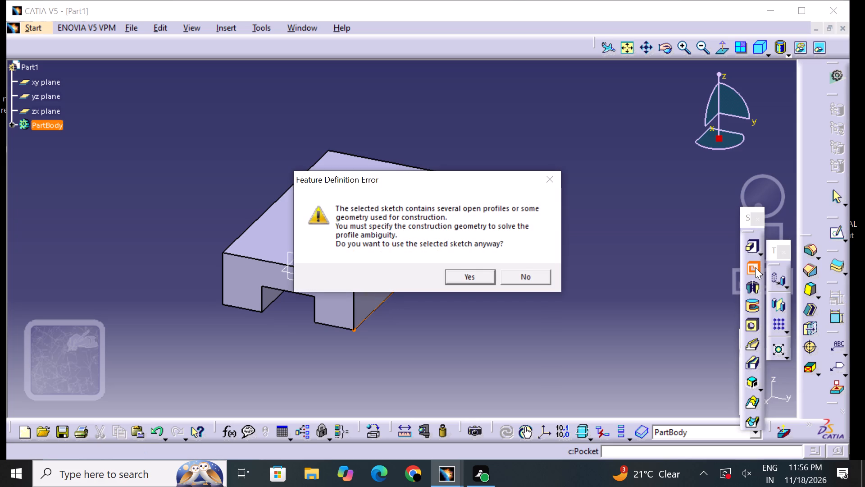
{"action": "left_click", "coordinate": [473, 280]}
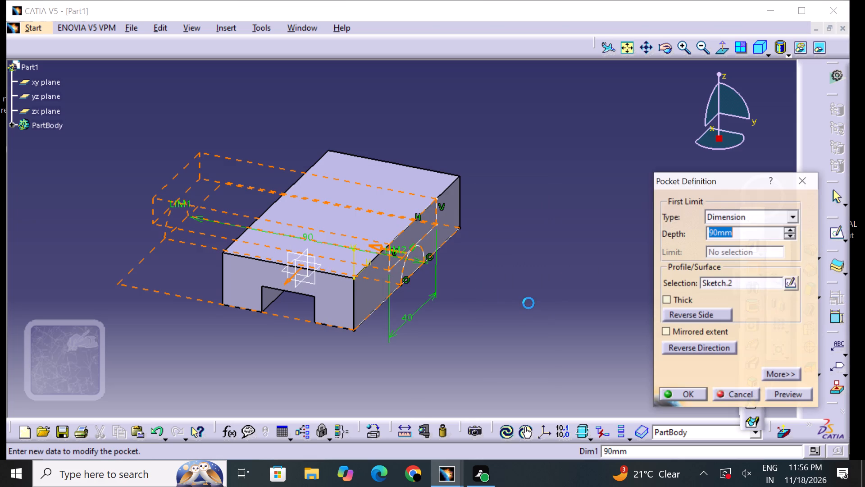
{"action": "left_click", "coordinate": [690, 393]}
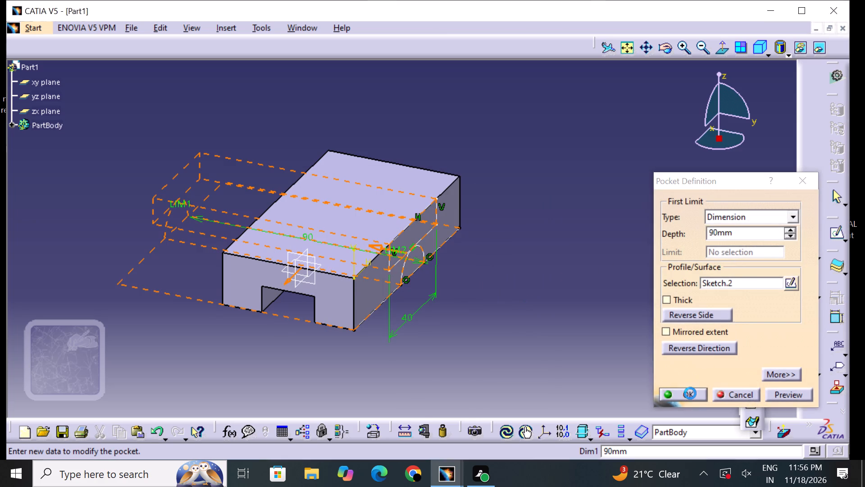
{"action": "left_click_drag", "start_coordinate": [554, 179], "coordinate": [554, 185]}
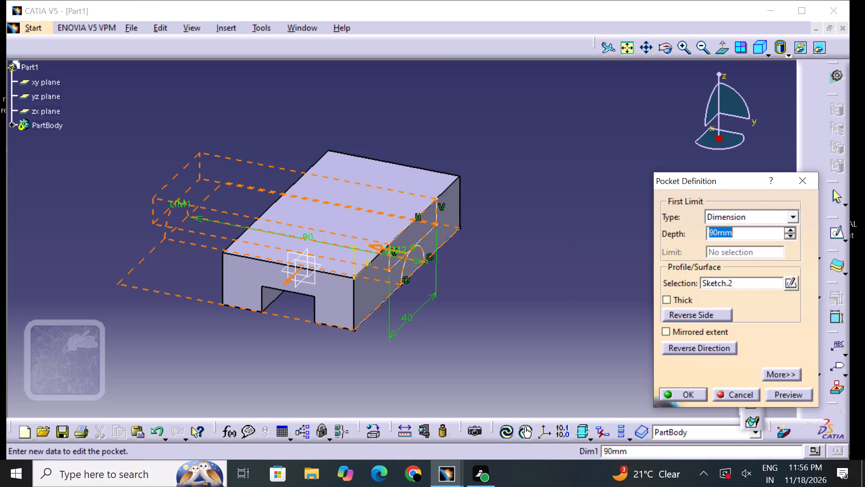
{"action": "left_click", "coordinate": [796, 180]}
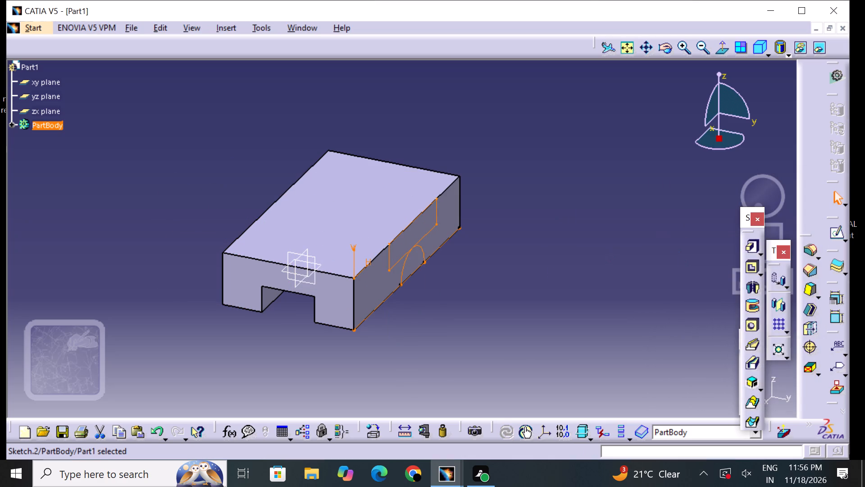
Open a new sketch on the block's long side face holding the rectangle and half circle.
{"action": "left_click", "coordinate": [450, 217]}
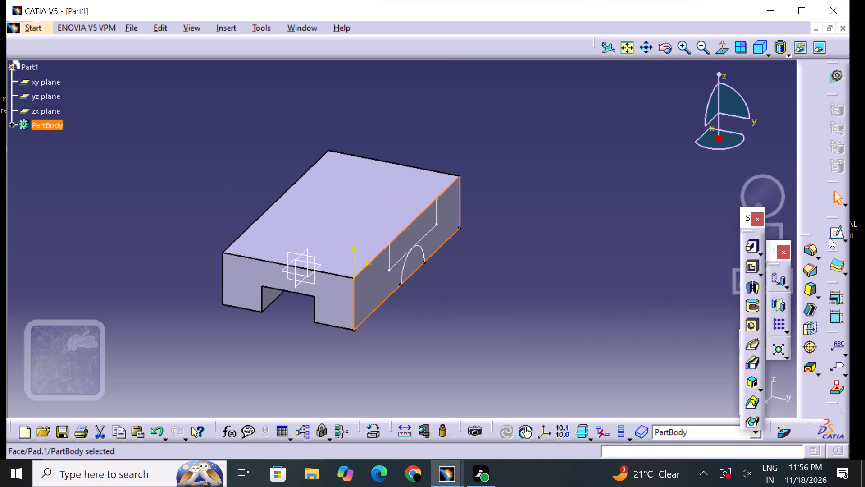
{"action": "left_click", "coordinate": [834, 235]}
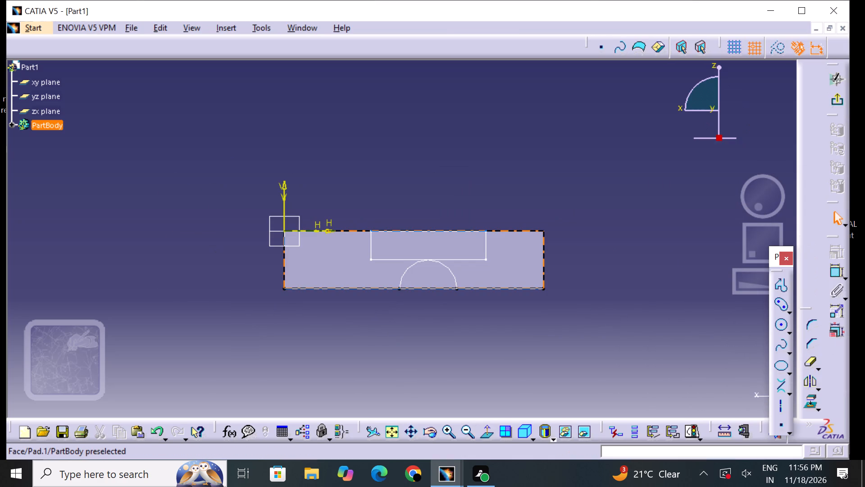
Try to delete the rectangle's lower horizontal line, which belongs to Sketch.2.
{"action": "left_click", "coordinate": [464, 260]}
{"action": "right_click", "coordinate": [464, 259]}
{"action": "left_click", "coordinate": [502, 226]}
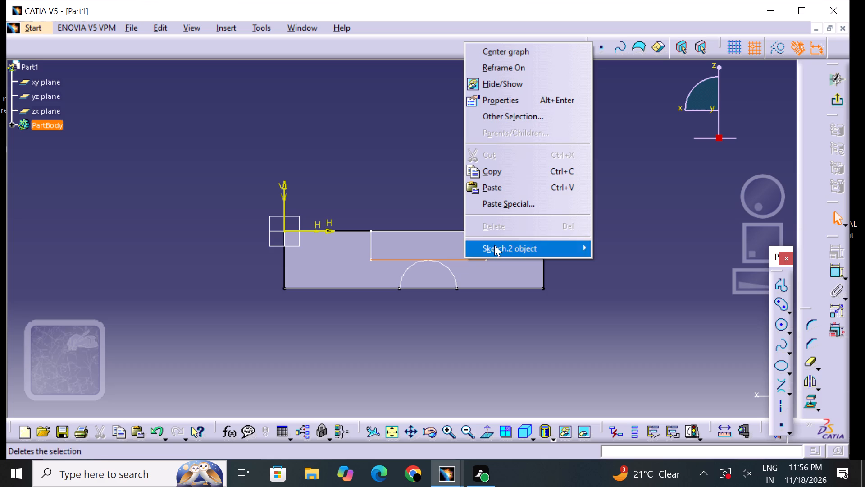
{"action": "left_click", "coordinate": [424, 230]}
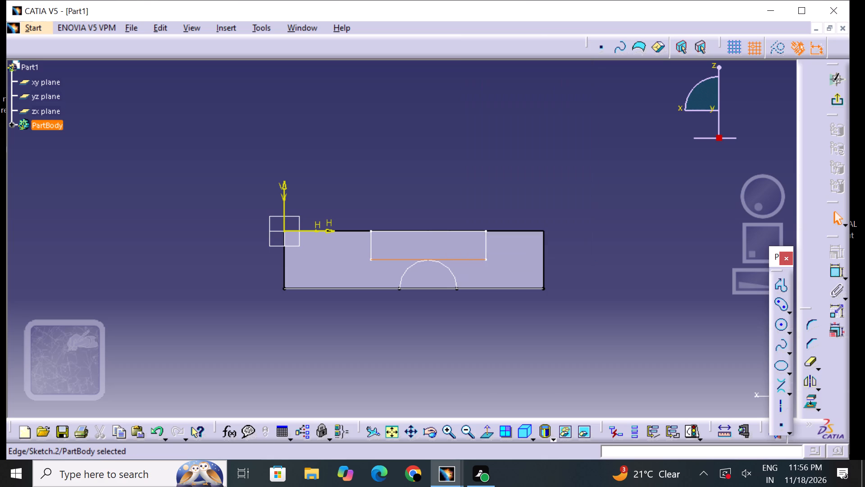
Expand PartBody in the tree and examine what each of its sketches contains.
{"action": "left_click", "coordinate": [11, 125]}
{"action": "left_click", "coordinate": [55, 190]}
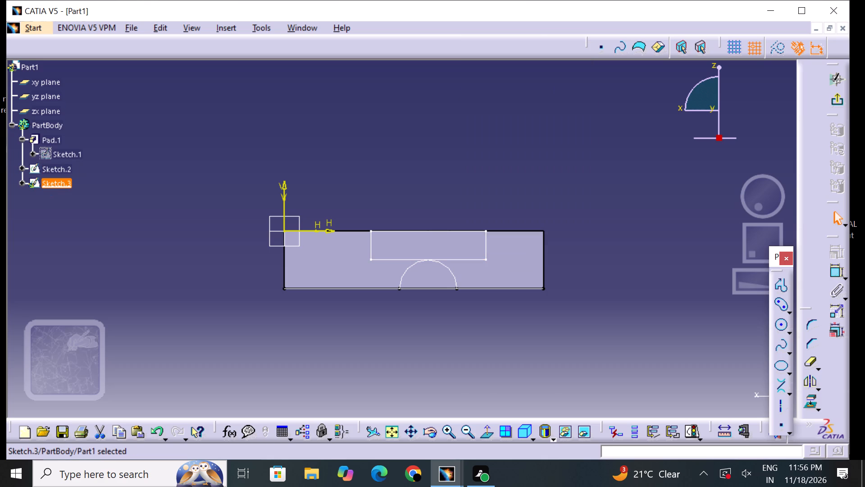
{"action": "left_click", "coordinate": [58, 174]}
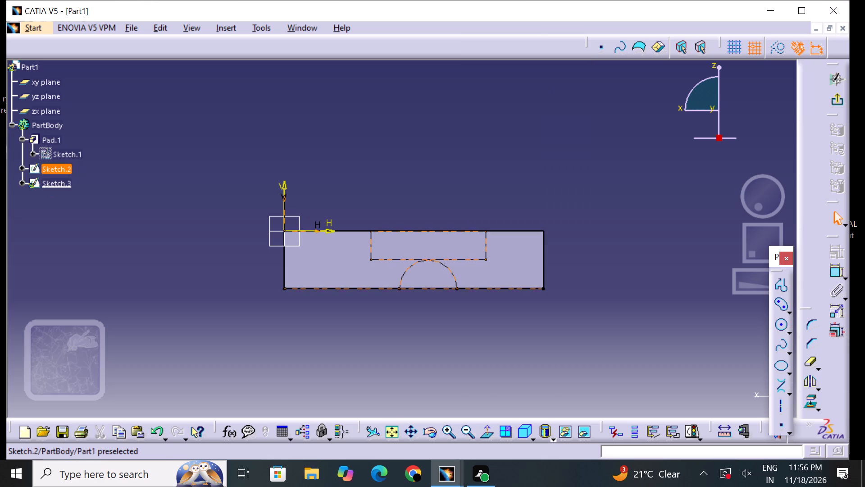
{"action": "left_click", "coordinate": [55, 187]}
{"action": "left_click", "coordinate": [67, 152]}
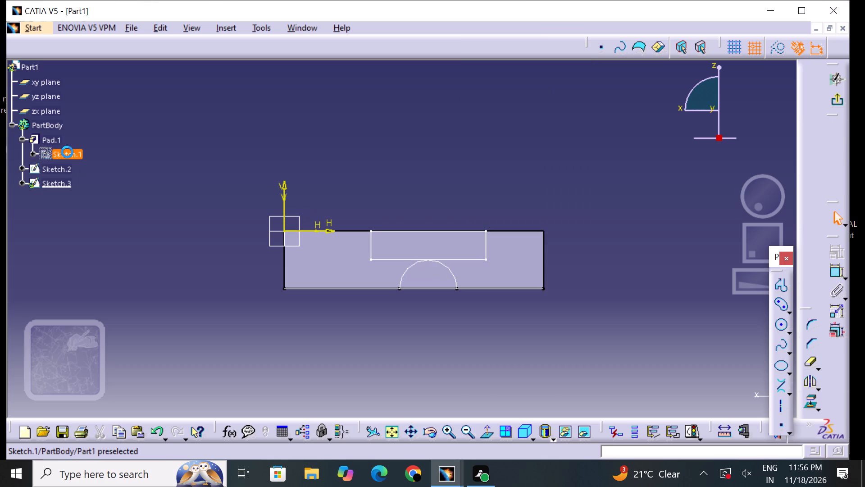
{"action": "left_click", "coordinate": [67, 165]}
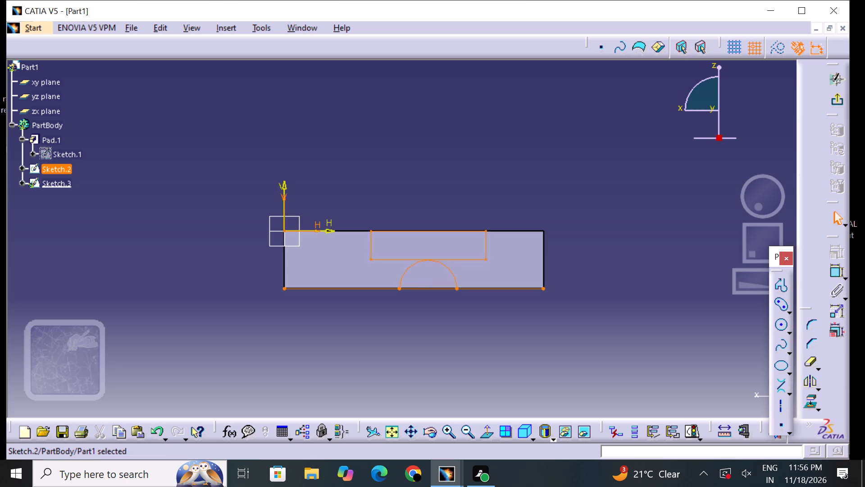
{"action": "left_click", "coordinate": [218, 225]}
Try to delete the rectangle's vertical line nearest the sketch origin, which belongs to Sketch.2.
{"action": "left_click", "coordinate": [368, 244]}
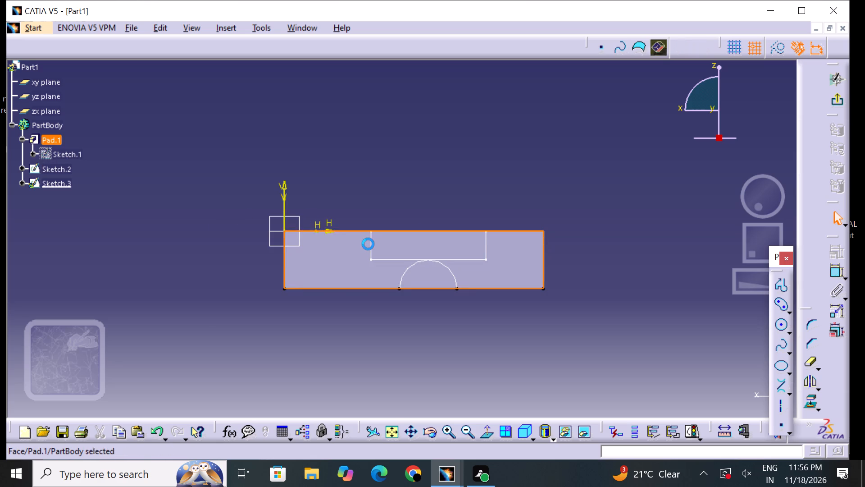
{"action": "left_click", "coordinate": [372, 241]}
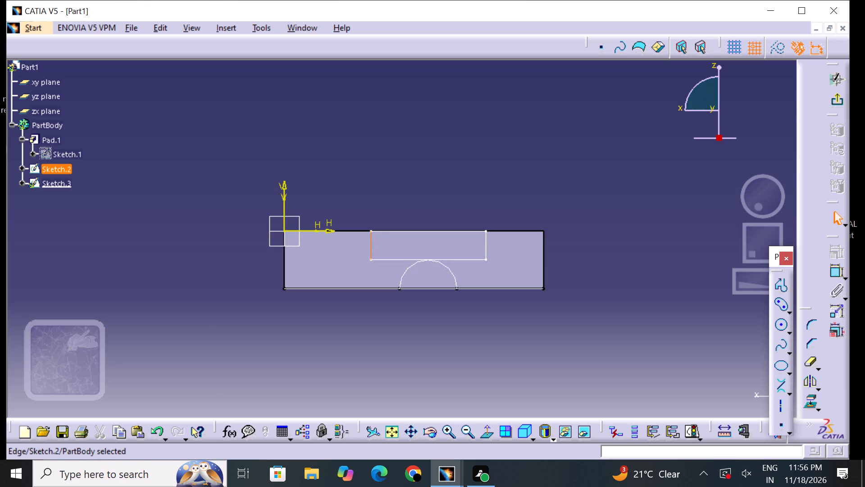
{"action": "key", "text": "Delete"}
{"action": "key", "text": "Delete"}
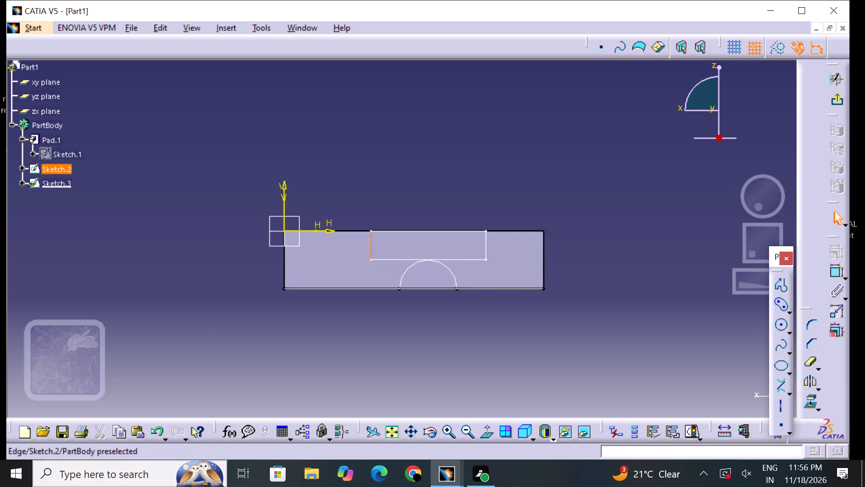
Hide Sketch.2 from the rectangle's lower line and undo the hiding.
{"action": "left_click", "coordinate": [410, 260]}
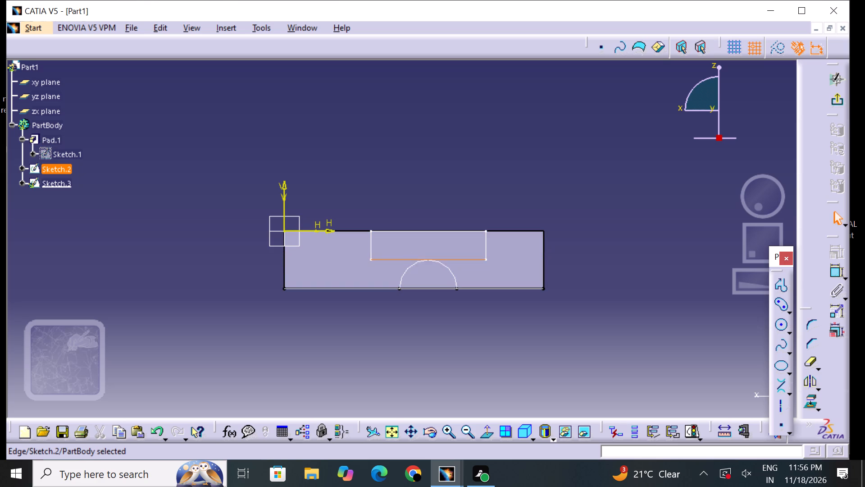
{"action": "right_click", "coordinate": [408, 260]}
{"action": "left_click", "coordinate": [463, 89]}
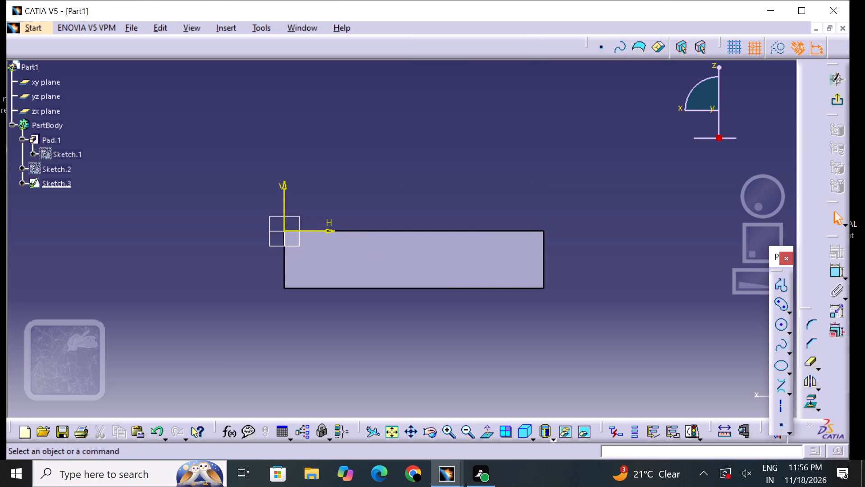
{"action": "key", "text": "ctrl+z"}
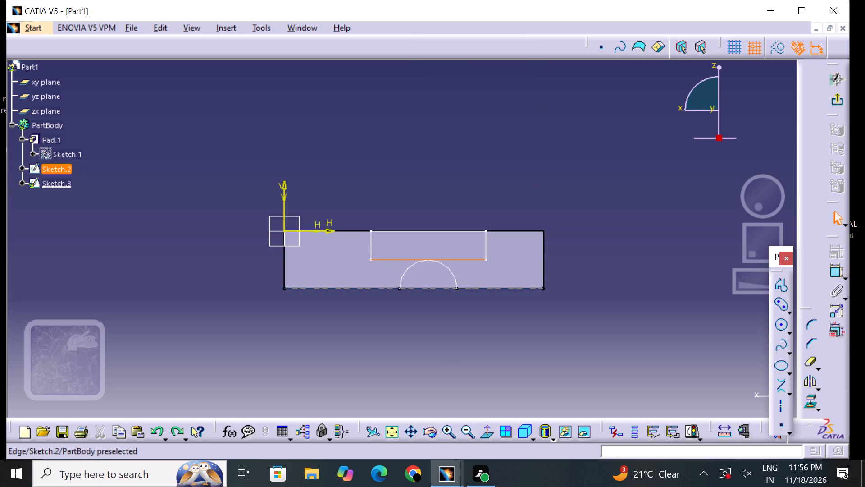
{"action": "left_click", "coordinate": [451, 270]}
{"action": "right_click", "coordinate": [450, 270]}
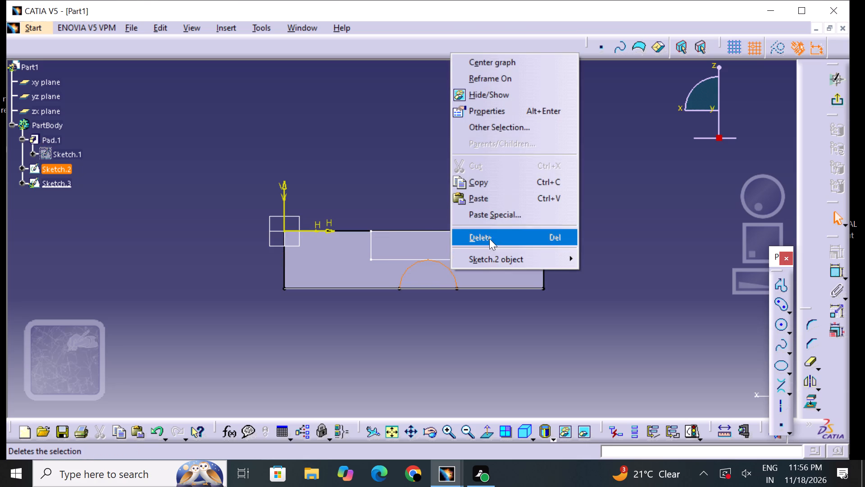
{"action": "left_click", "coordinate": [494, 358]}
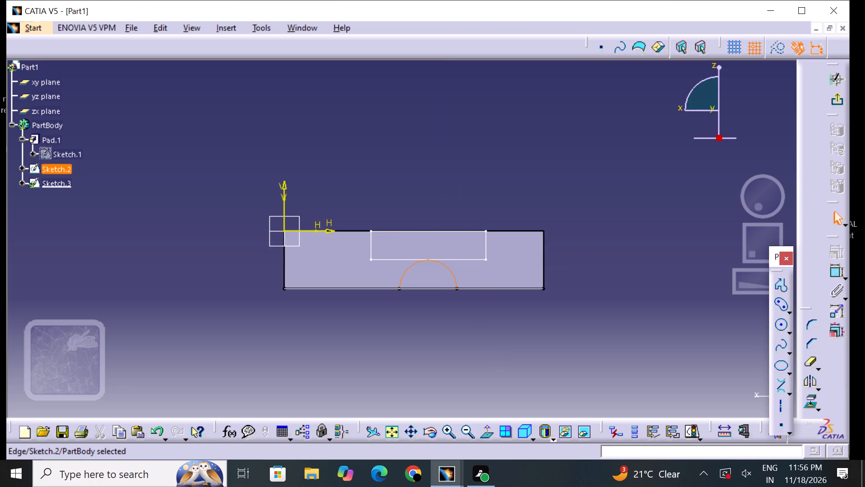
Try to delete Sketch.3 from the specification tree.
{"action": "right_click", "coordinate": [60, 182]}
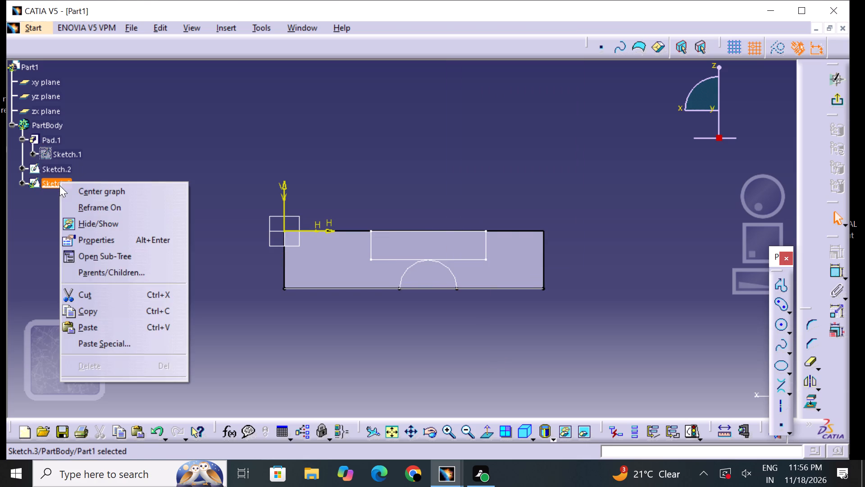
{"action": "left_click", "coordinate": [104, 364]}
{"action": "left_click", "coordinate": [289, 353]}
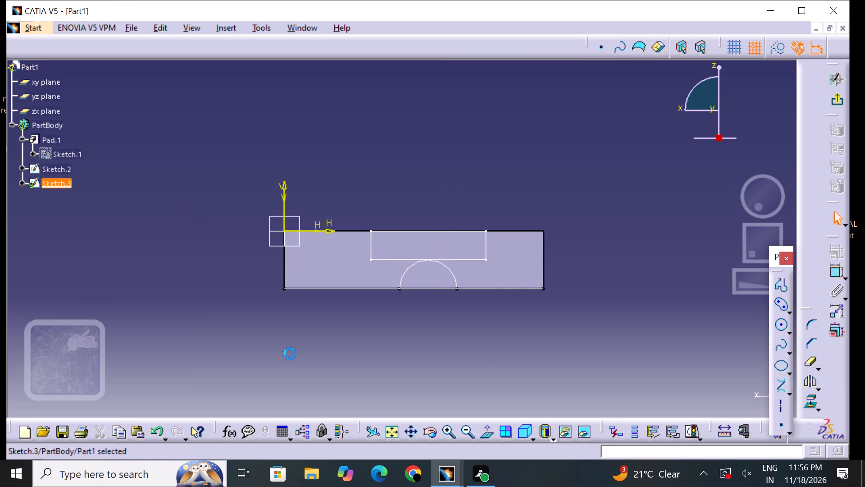
Hide Sketch.2 so its rectangle and half circle no longer show on the side face.
{"action": "left_click", "coordinate": [369, 267]}
{"action": "right_click_drag", "start_coordinate": [369, 267], "coordinate": [369, 275]}
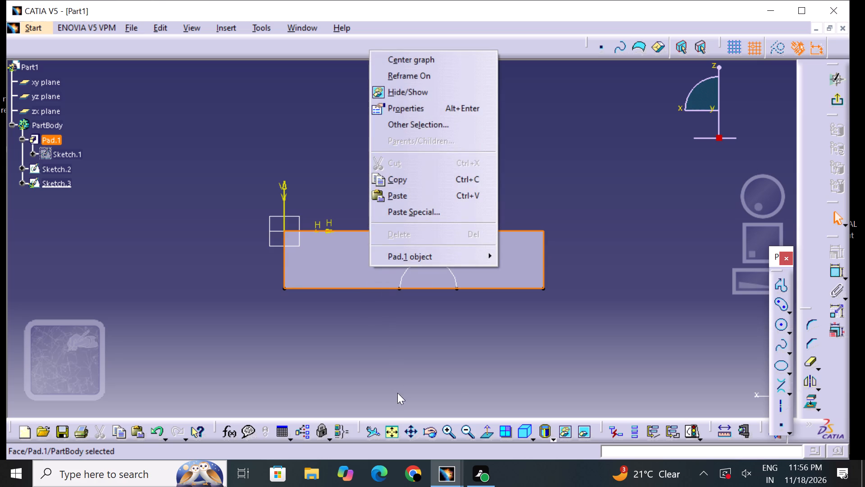
{"action": "left_click_drag", "start_coordinate": [406, 382], "coordinate": [408, 371]}
{"action": "left_click", "coordinate": [399, 260]}
{"action": "right_click", "coordinate": [399, 260]}
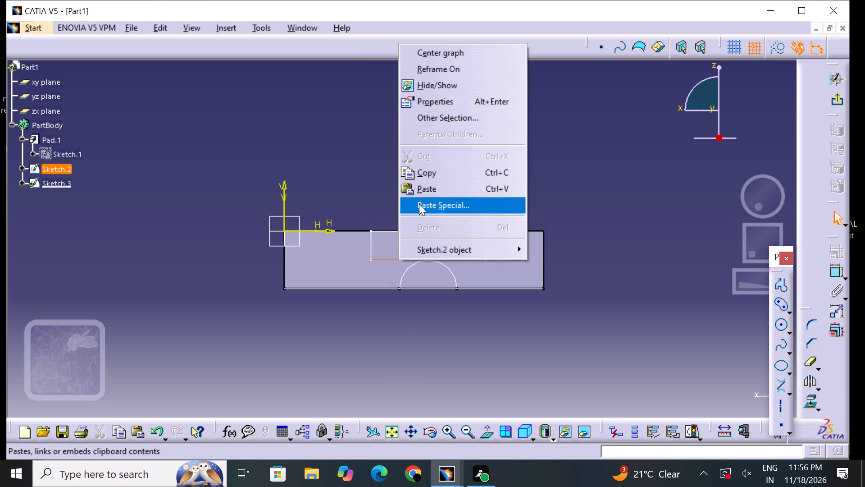
{"action": "left_click", "coordinate": [448, 92]}
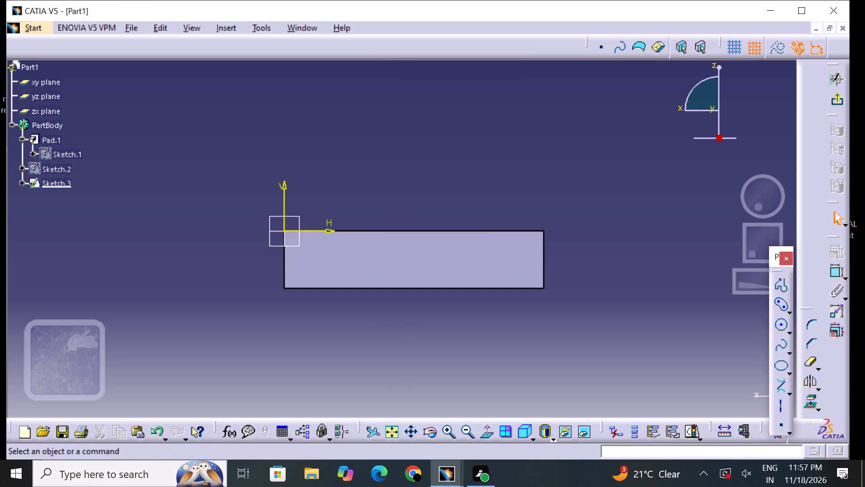
{"action": "left_click", "coordinate": [432, 365]}
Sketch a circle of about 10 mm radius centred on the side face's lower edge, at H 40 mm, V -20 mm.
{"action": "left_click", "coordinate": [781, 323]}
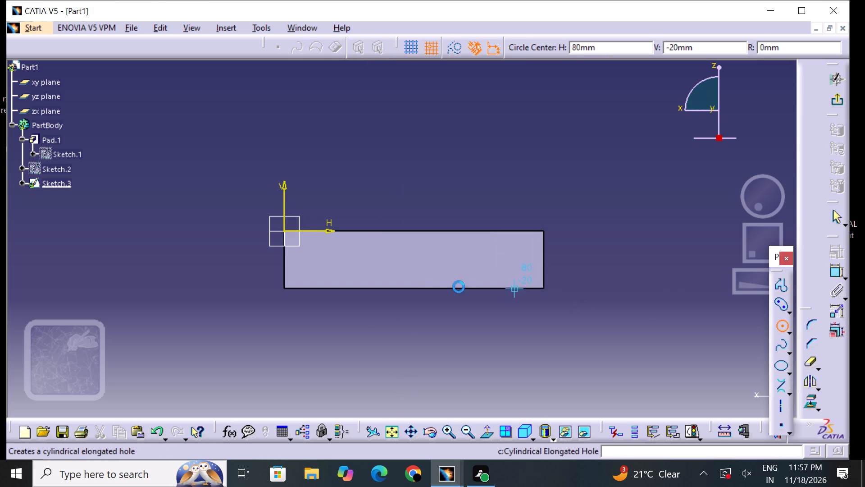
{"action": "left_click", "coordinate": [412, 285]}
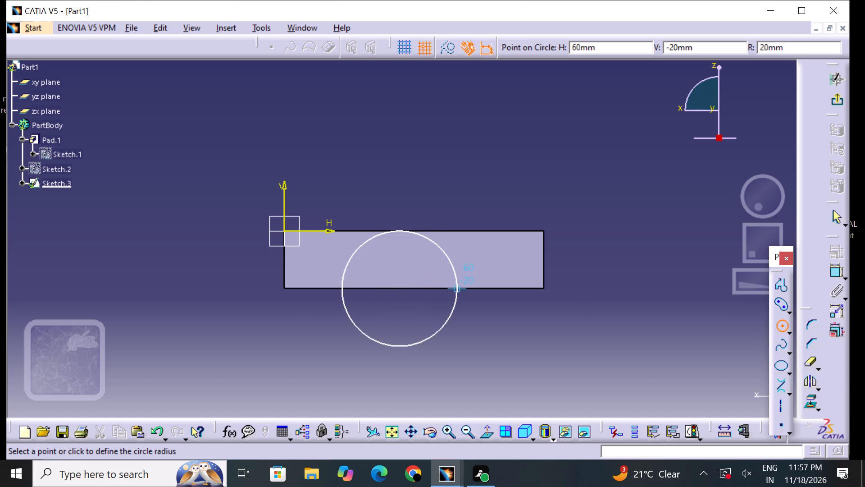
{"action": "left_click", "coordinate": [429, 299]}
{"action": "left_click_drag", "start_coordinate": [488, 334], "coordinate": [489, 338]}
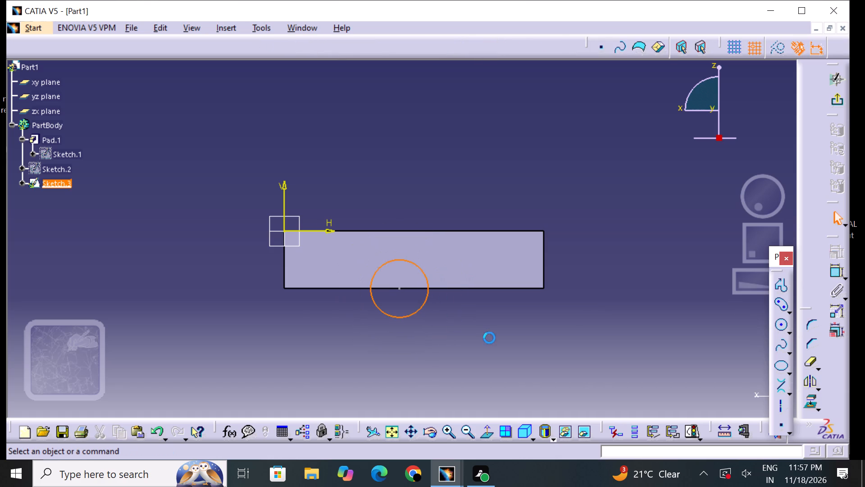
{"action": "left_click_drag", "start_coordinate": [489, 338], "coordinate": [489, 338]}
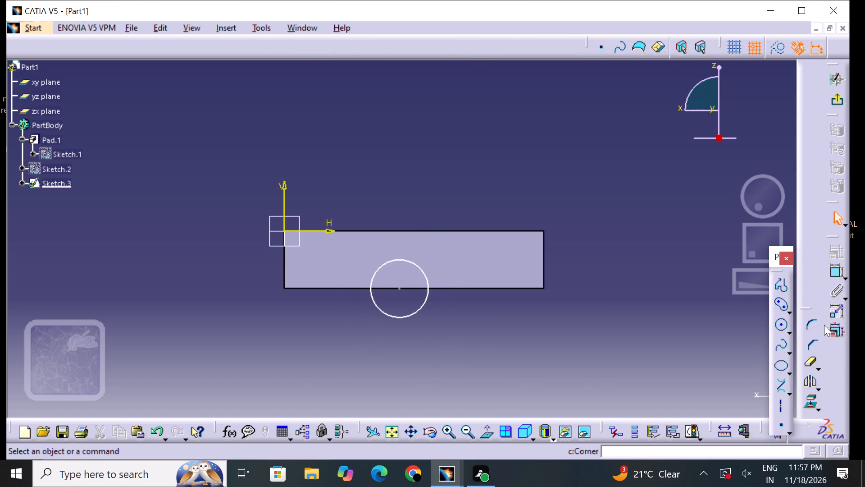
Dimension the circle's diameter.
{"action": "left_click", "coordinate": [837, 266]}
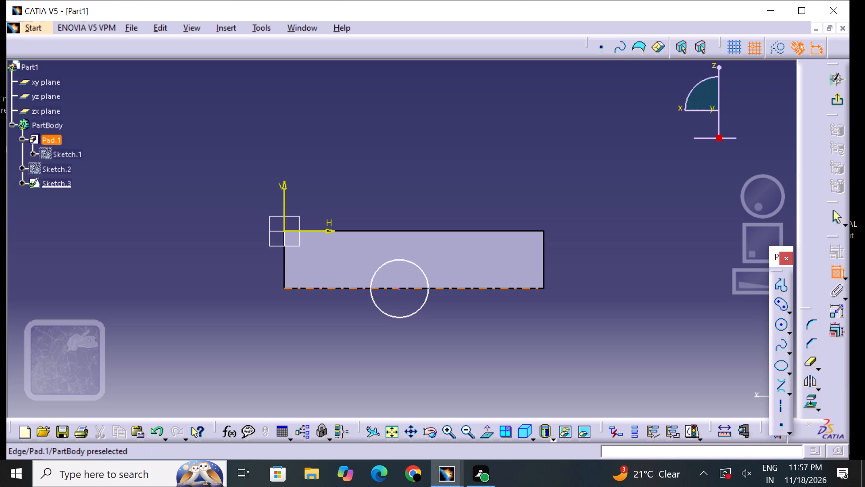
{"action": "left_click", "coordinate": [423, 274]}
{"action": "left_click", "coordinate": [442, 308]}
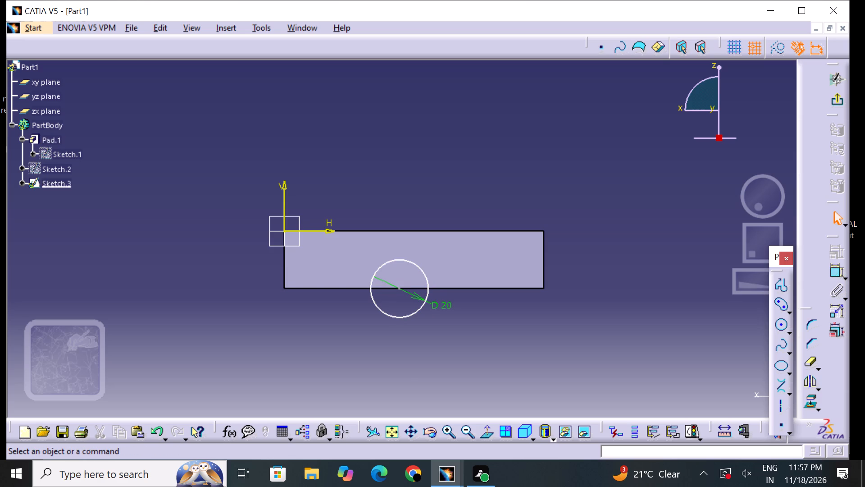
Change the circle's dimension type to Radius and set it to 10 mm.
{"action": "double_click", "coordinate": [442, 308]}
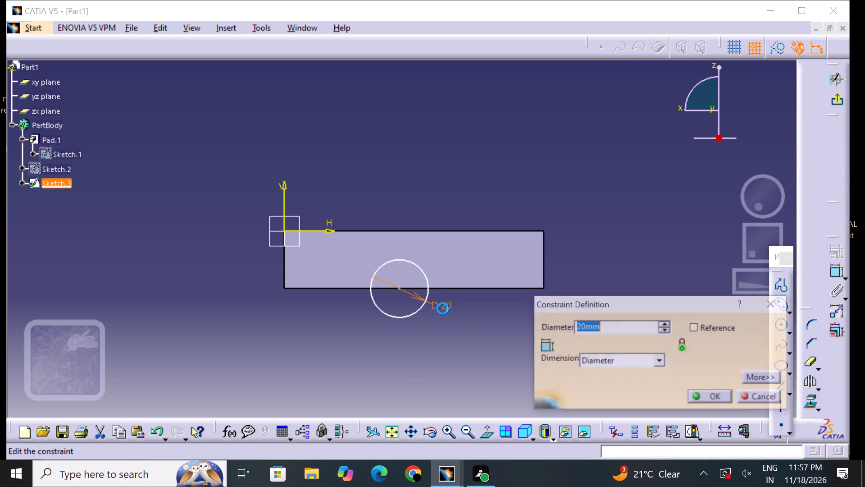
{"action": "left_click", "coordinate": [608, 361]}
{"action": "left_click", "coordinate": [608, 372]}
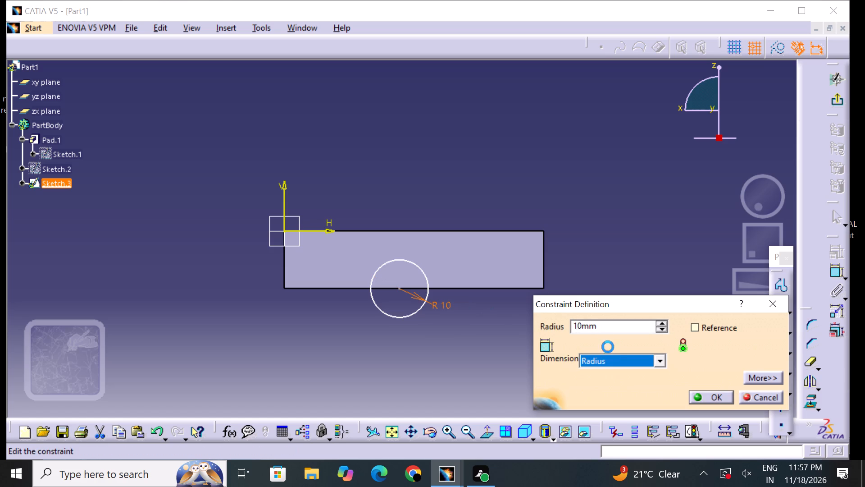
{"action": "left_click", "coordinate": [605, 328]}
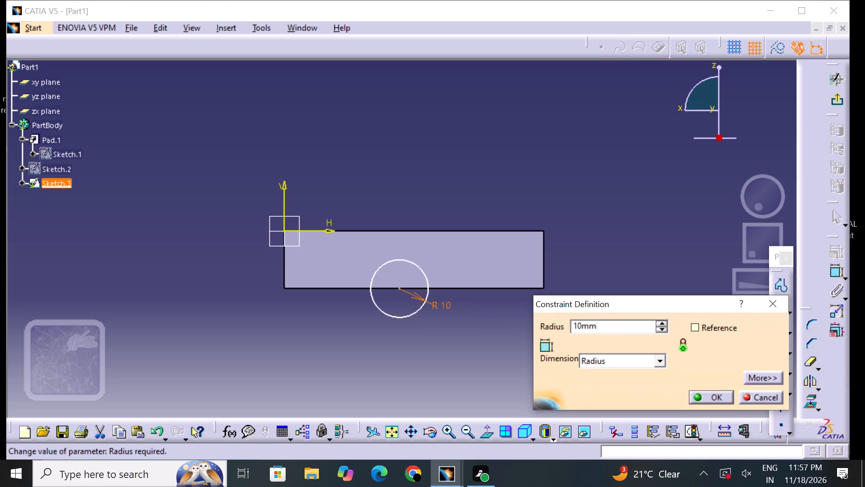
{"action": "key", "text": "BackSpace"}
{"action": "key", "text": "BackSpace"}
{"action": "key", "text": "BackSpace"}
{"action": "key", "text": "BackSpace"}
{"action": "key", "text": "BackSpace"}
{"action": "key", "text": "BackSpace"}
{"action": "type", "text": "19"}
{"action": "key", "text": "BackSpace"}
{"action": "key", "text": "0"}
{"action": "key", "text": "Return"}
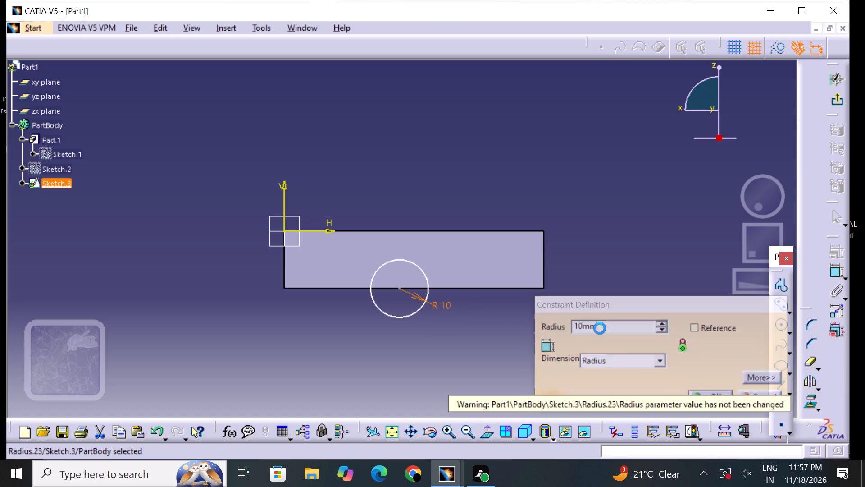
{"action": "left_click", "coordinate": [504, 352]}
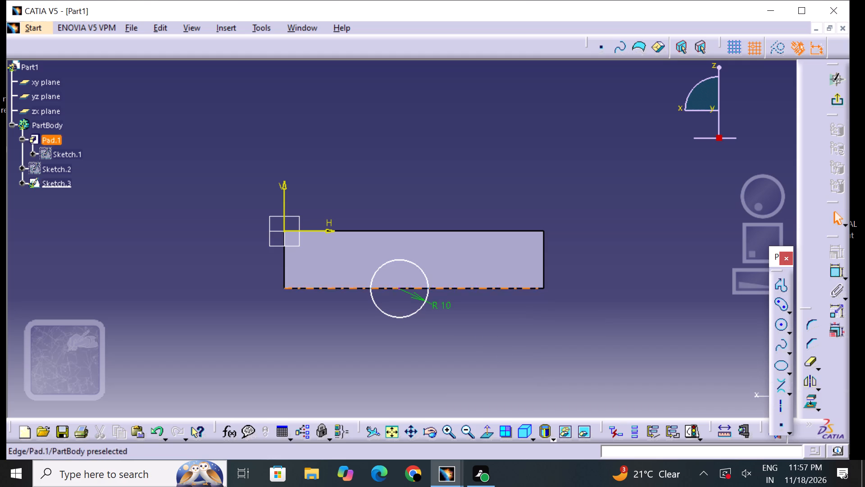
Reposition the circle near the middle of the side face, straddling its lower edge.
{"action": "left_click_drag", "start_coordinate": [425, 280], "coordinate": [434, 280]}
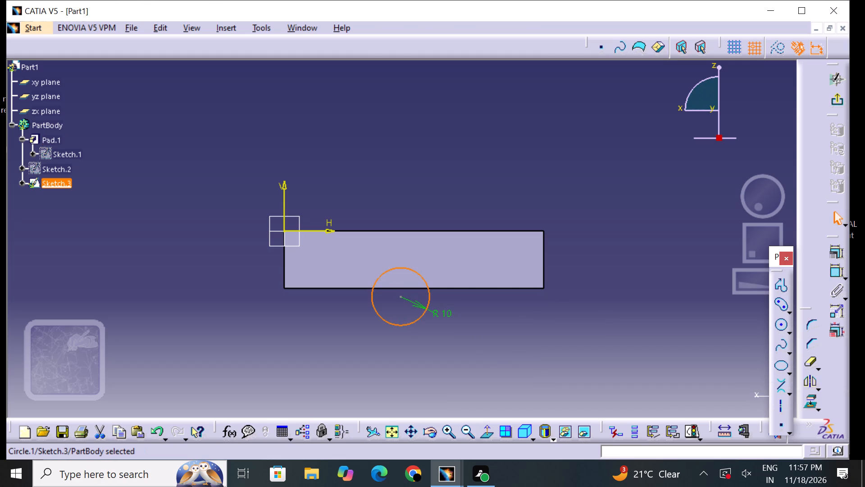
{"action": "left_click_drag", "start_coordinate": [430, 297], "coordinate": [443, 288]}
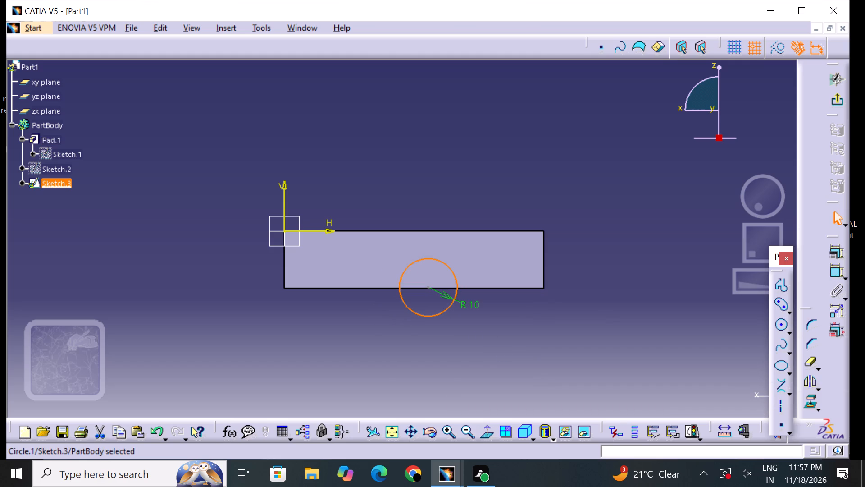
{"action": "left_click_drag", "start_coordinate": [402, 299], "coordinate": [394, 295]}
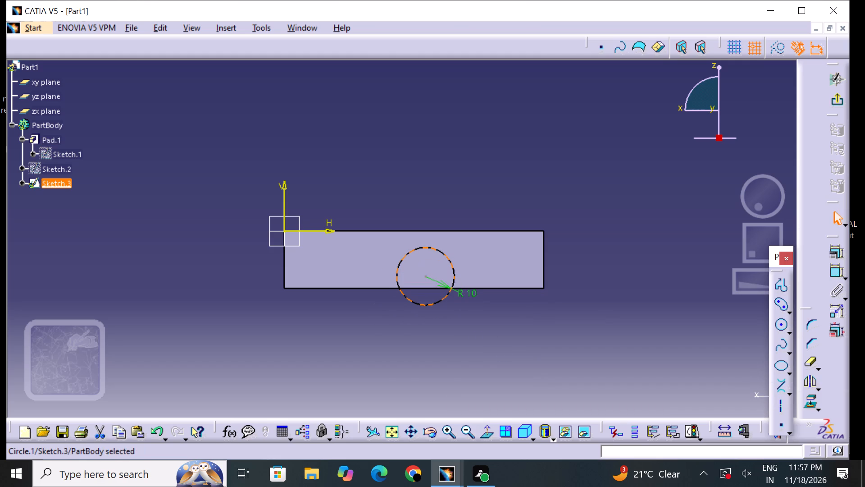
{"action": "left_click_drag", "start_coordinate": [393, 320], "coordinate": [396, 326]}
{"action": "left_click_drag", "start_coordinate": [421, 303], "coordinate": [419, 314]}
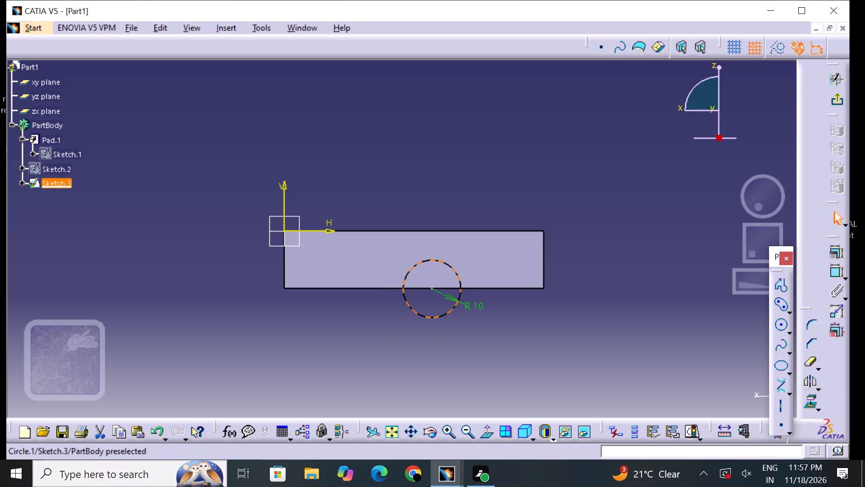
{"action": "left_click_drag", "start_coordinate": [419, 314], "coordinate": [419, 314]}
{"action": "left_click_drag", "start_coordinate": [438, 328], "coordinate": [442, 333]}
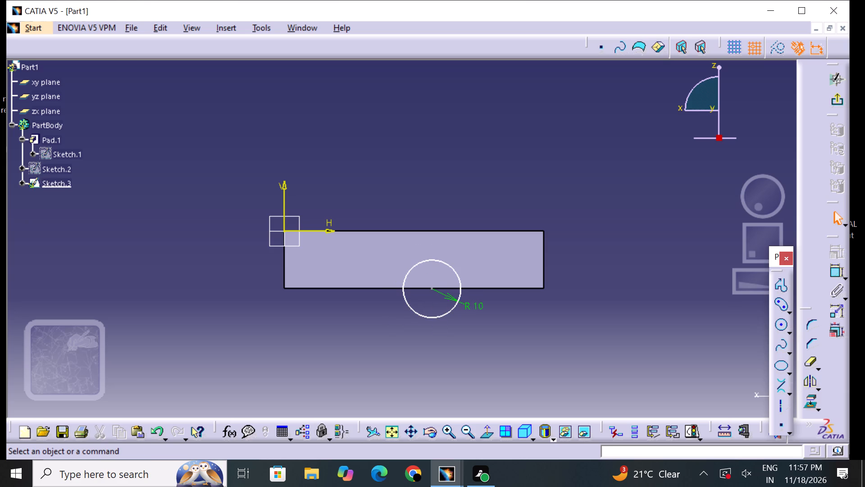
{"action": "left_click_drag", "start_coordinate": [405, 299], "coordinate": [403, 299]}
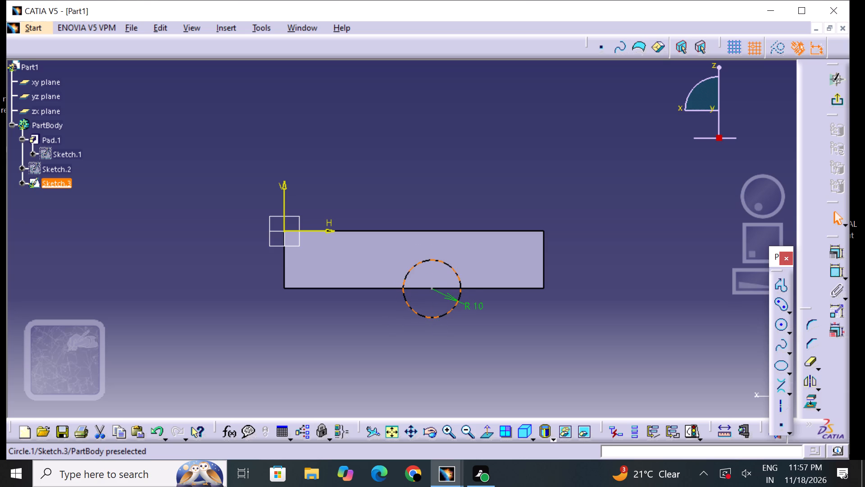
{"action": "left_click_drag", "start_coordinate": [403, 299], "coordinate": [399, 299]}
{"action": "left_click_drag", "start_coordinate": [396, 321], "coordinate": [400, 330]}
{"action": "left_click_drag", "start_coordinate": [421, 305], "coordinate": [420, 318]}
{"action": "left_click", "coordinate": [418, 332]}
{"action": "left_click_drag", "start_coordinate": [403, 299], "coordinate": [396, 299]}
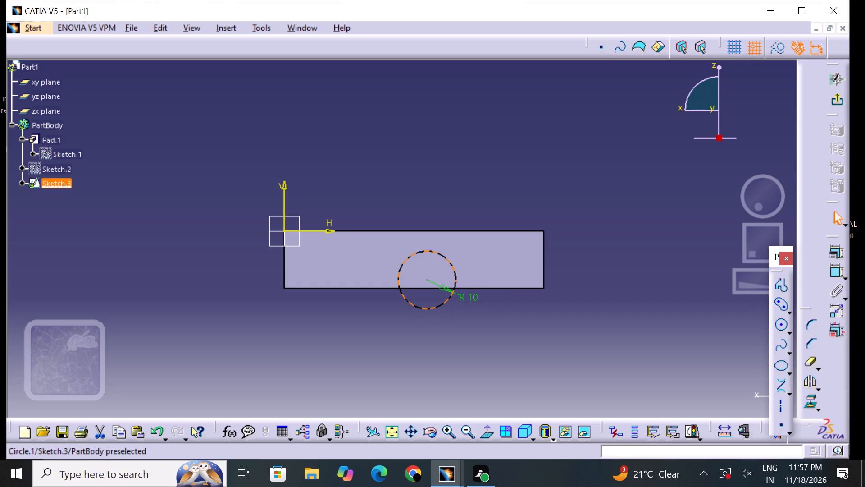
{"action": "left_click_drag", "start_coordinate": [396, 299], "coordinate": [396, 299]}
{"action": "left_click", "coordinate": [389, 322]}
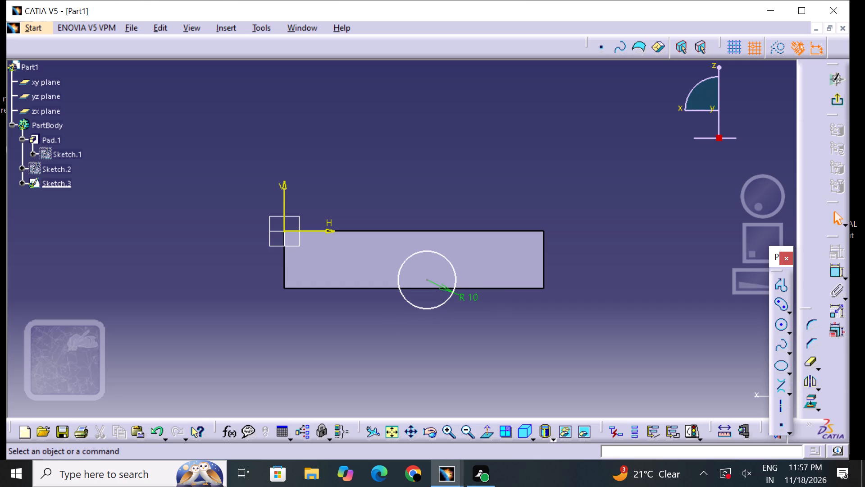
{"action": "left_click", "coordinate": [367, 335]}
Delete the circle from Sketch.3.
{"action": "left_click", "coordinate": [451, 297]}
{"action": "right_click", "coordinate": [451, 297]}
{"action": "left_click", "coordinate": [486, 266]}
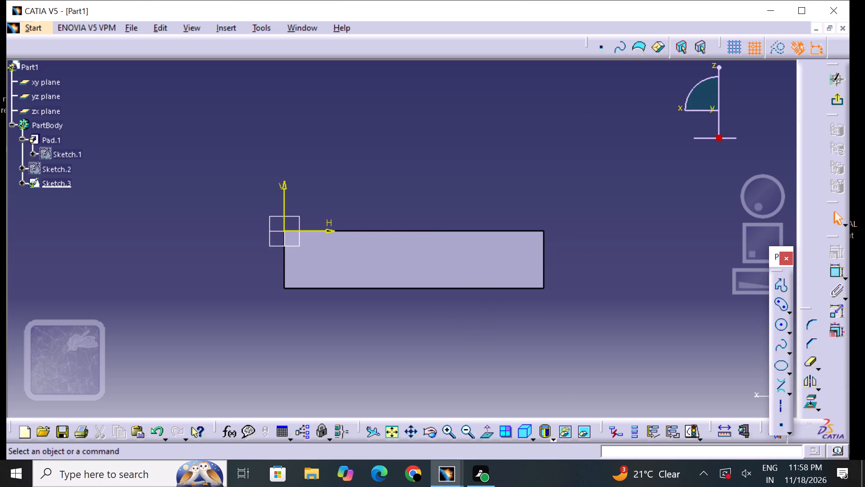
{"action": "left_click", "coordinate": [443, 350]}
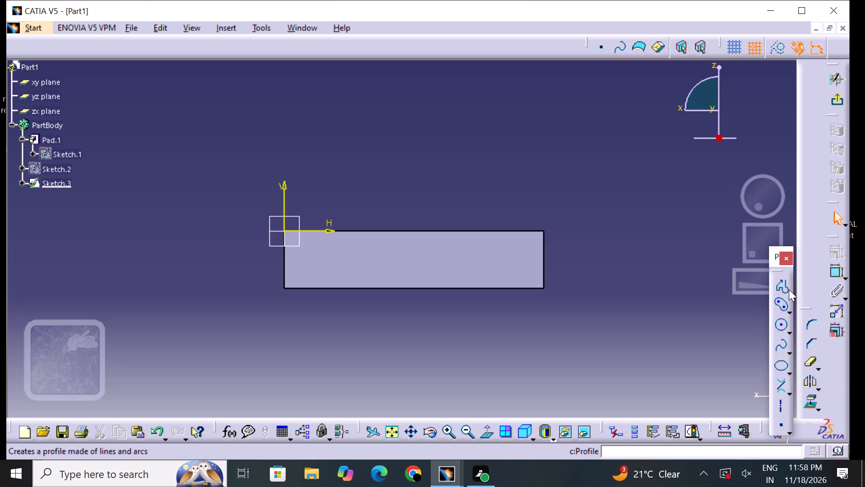
Draw an open three-sided profile on the side face, 40 mm wide and 20 mm tall, from H 30 to H 70 mm.
{"action": "left_click", "coordinate": [776, 284]}
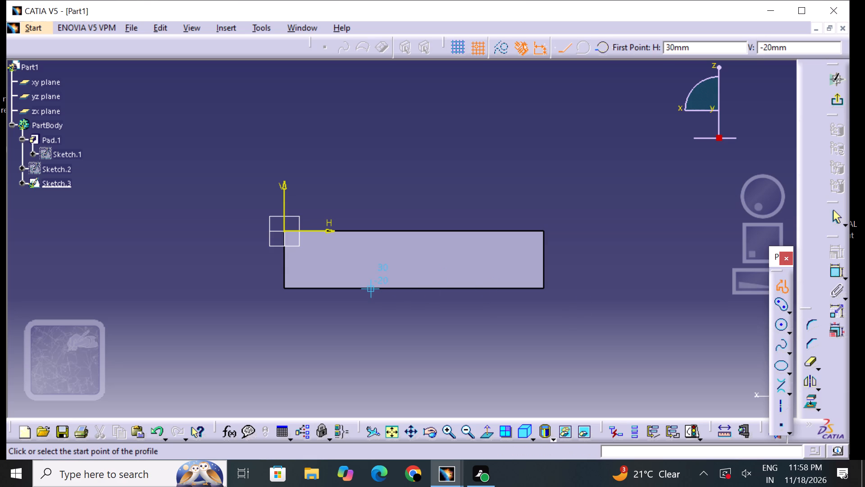
{"action": "left_click", "coordinate": [372, 291]}
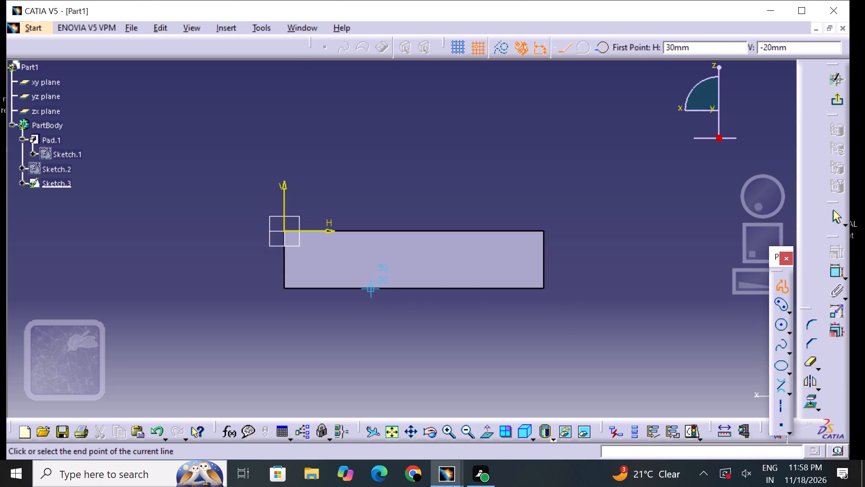
{"action": "left_click", "coordinate": [378, 243]}
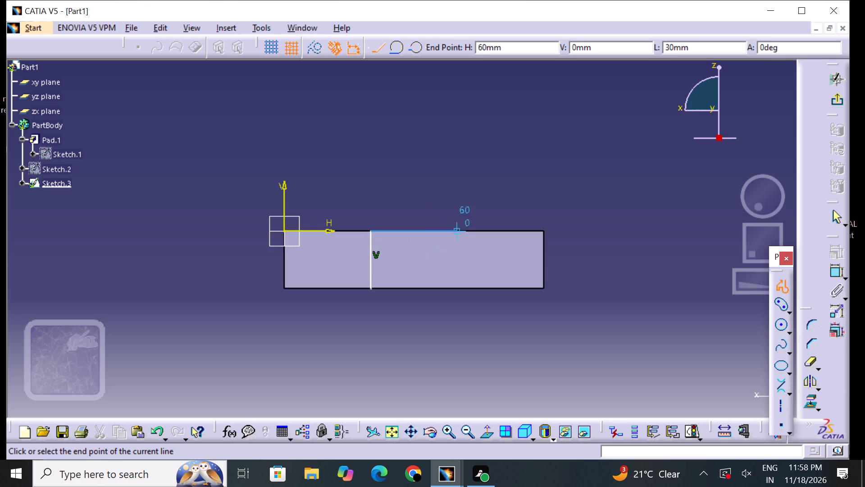
{"action": "left_click", "coordinate": [474, 239]}
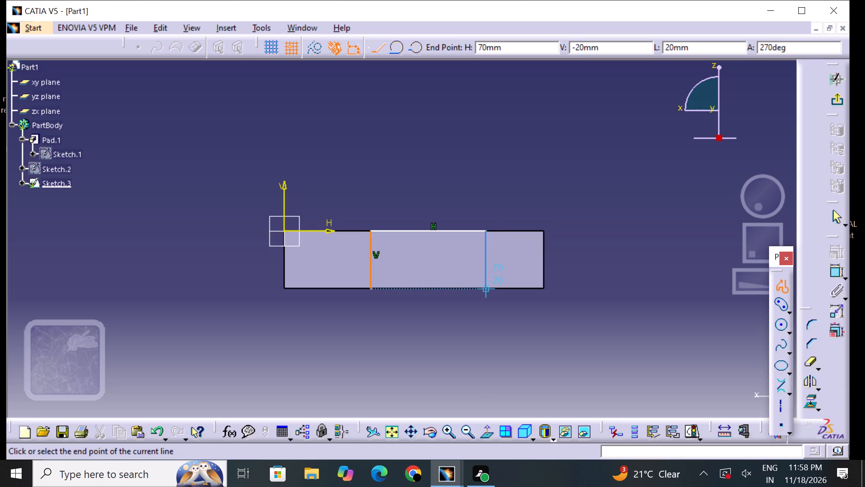
{"action": "left_click", "coordinate": [484, 289]}
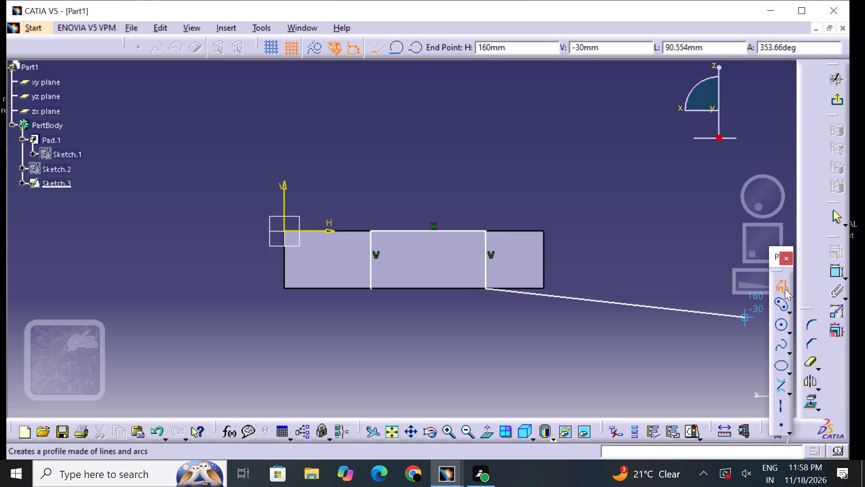
{"action": "left_click", "coordinate": [784, 288]}
Project the side face's lower edge onto the plane of Sketch.3.
{"action": "left_click_drag", "start_coordinate": [811, 389], "coordinate": [811, 395]}
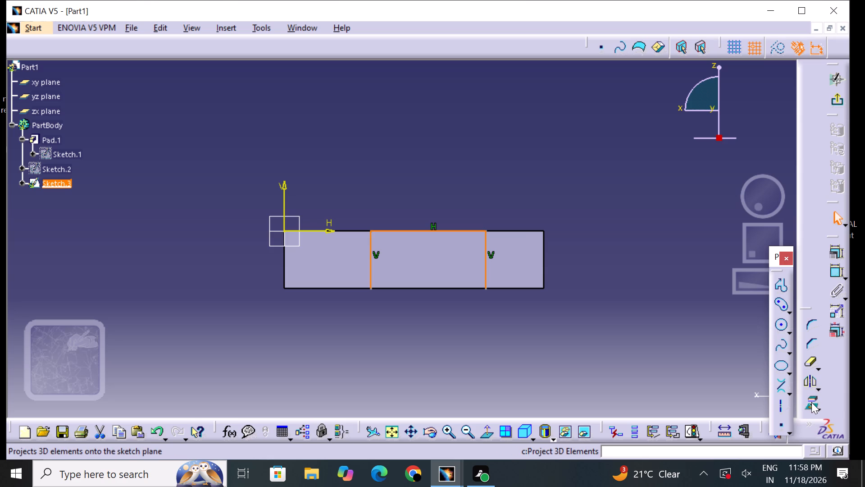
{"action": "left_click", "coordinate": [811, 402]}
{"action": "left_click", "coordinate": [522, 193]}
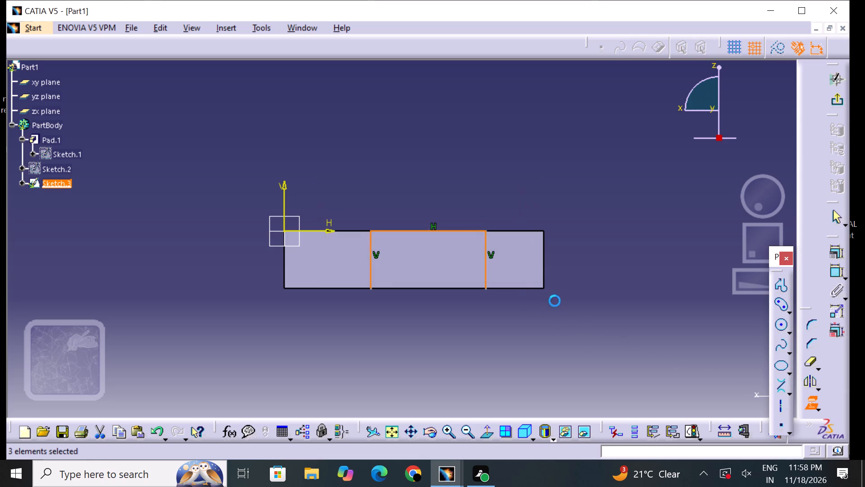
{"action": "left_click", "coordinate": [578, 337]}
{"action": "left_click", "coordinate": [811, 403]}
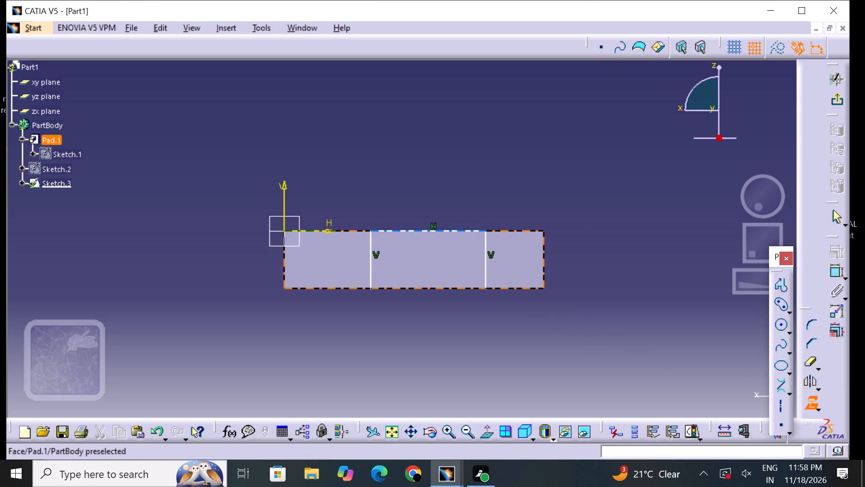
{"action": "left_click", "coordinate": [505, 287]}
{"action": "left_click", "coordinate": [518, 327]}
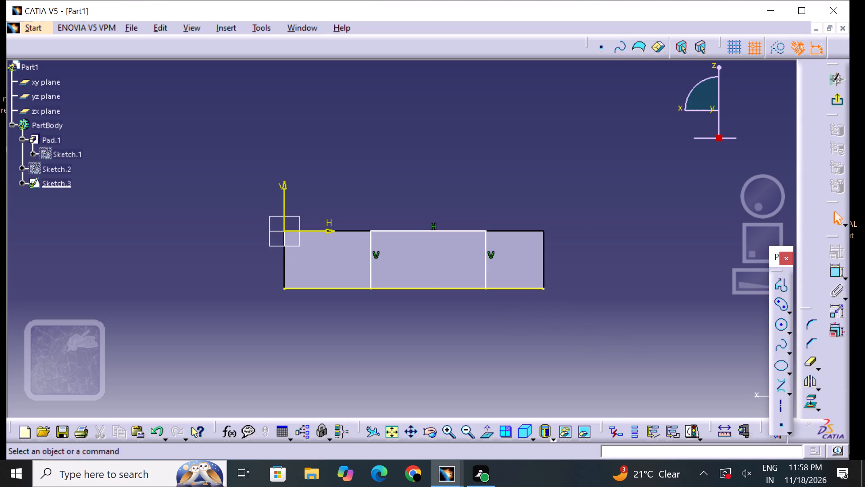
Dimension the length of the profile's vertical line farther from the sketch origin.
{"action": "left_click", "coordinate": [830, 273]}
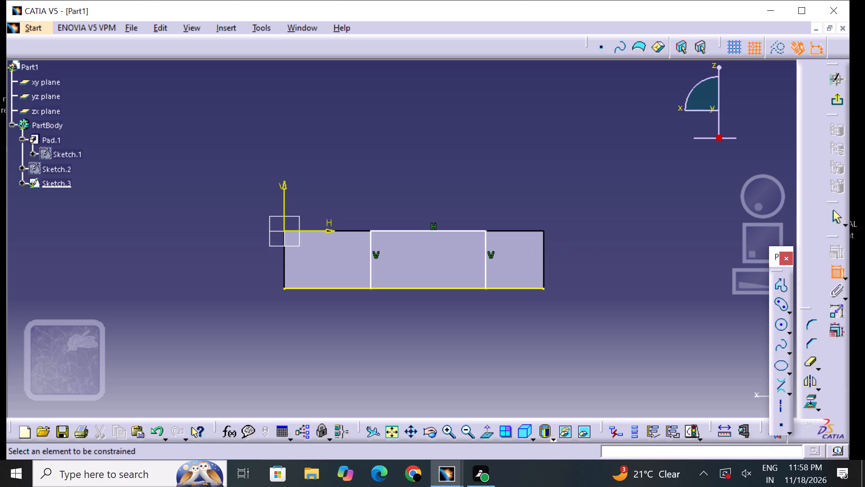
{"action": "left_click", "coordinate": [486, 266]}
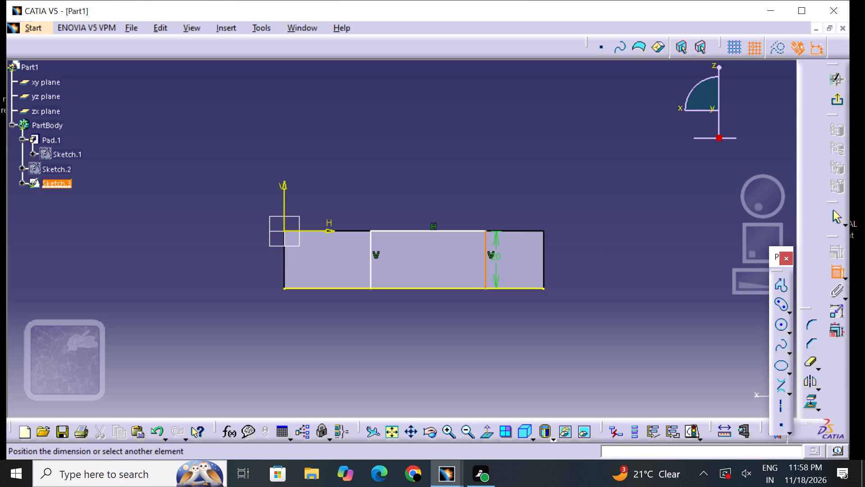
{"action": "left_click", "coordinate": [514, 265]}
{"action": "left_click", "coordinate": [519, 326]}
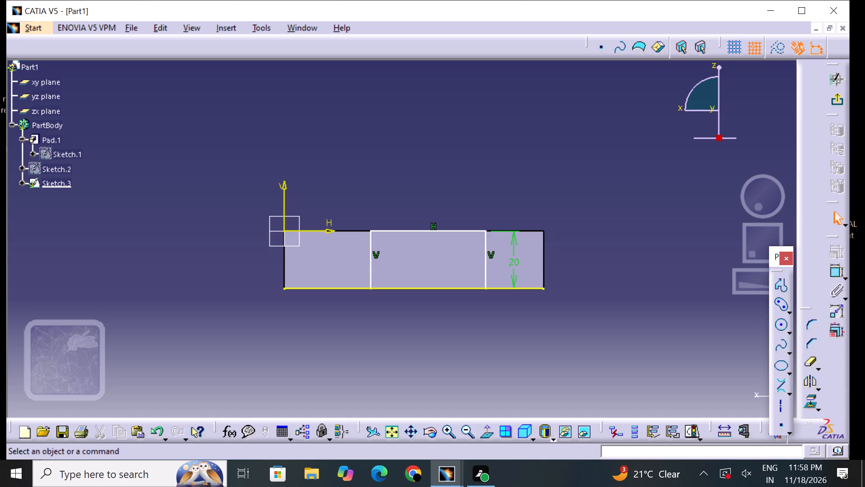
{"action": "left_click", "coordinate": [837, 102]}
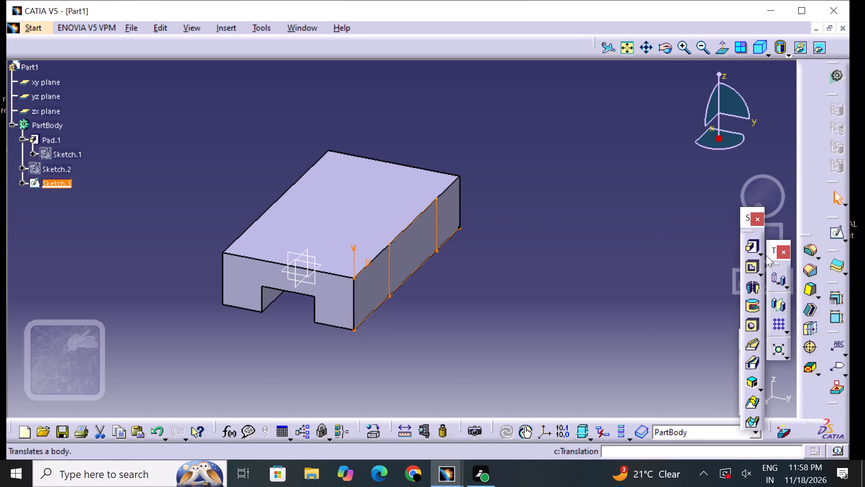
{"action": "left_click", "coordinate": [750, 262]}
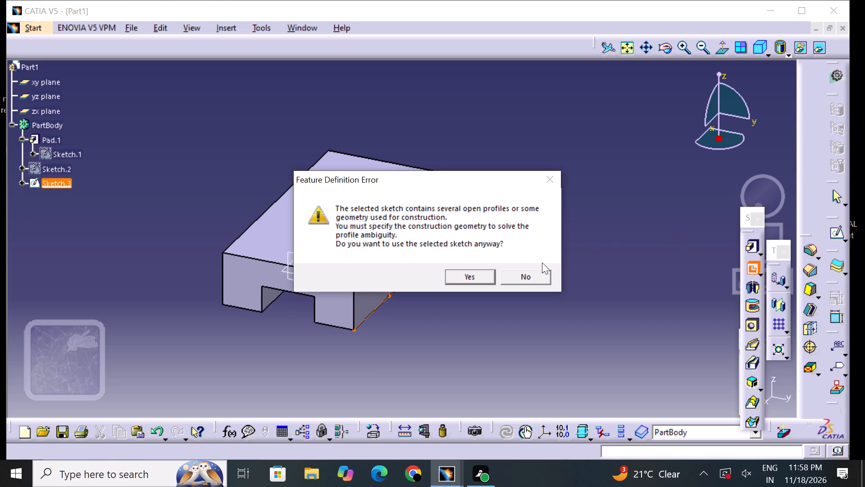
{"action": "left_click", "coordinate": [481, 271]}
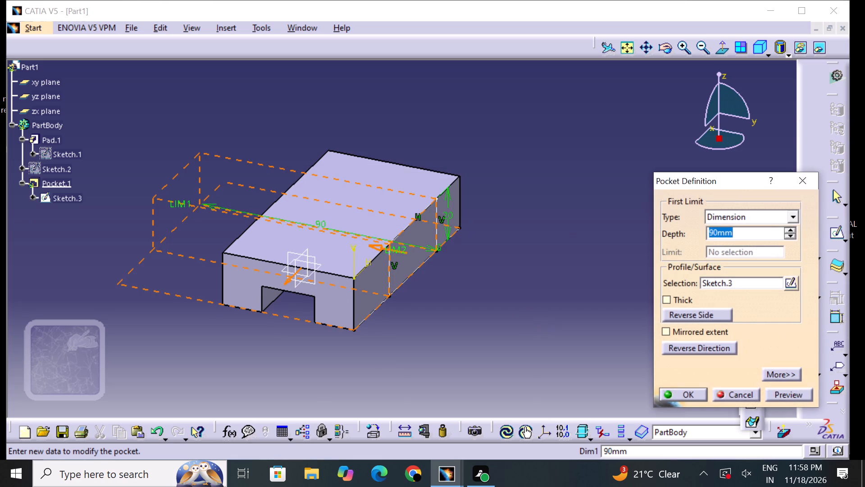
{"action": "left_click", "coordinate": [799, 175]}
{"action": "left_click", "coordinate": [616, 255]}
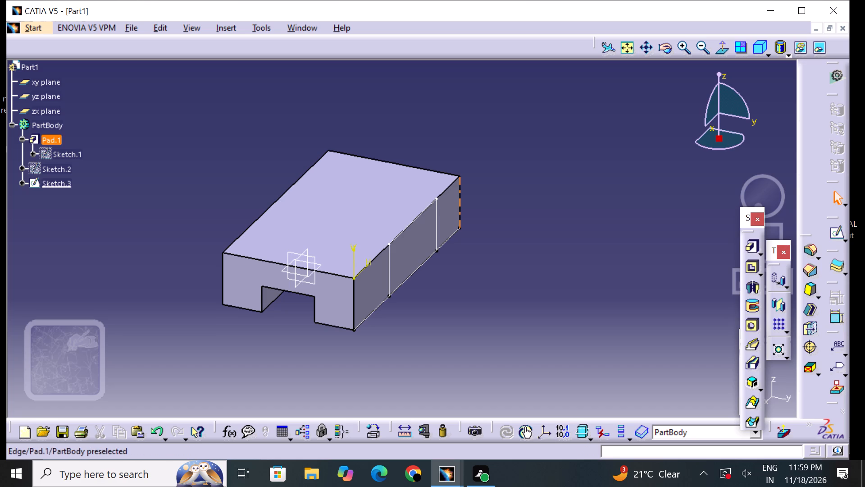
Reopen Sketch.3 and set the dimensioned vertical line's length to 10 mm.
{"action": "left_click", "coordinate": [437, 224]}
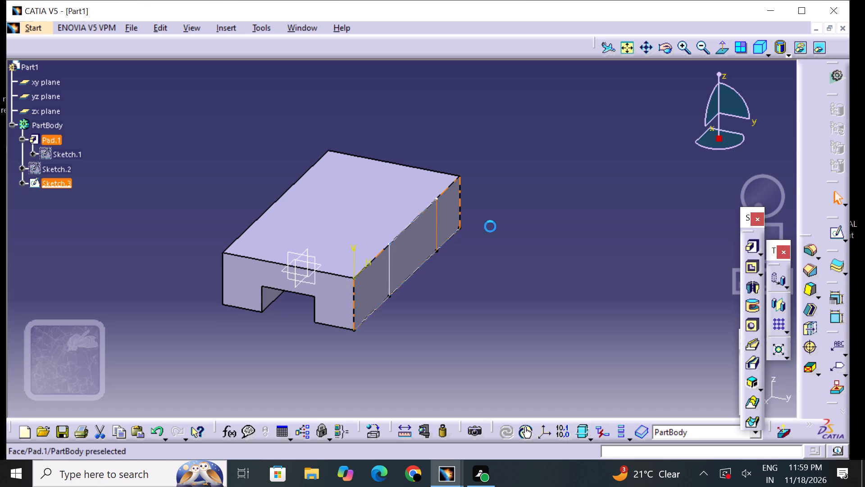
{"action": "left_click", "coordinate": [831, 232]}
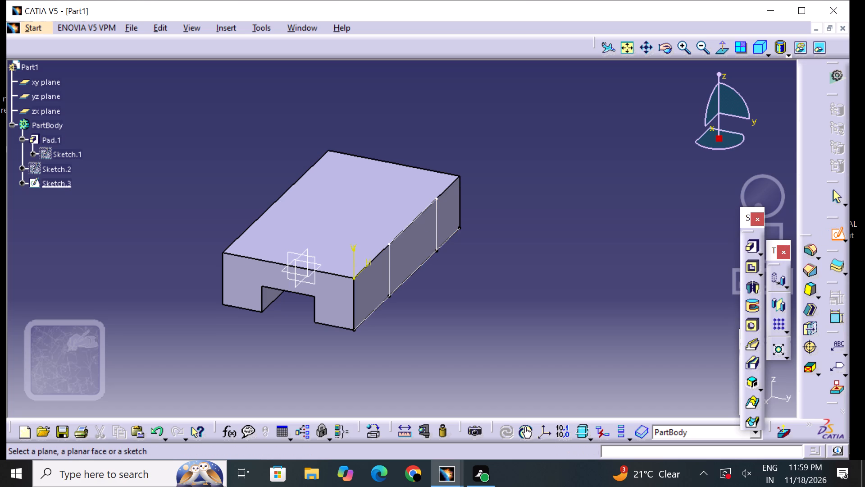
{"action": "left_click", "coordinate": [438, 219]}
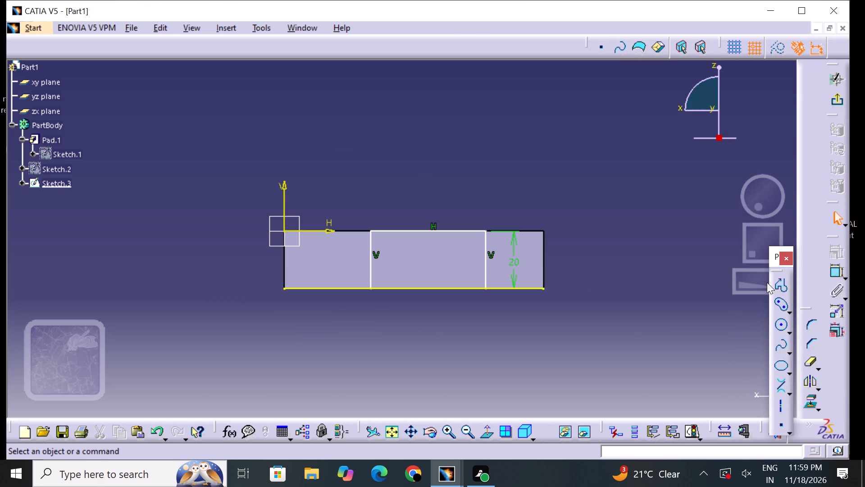
{"action": "double_click", "coordinate": [514, 262]}
{"action": "key", "text": "BackSpace"}
{"action": "type", "text": "10"}
{"action": "key", "text": "Return"}
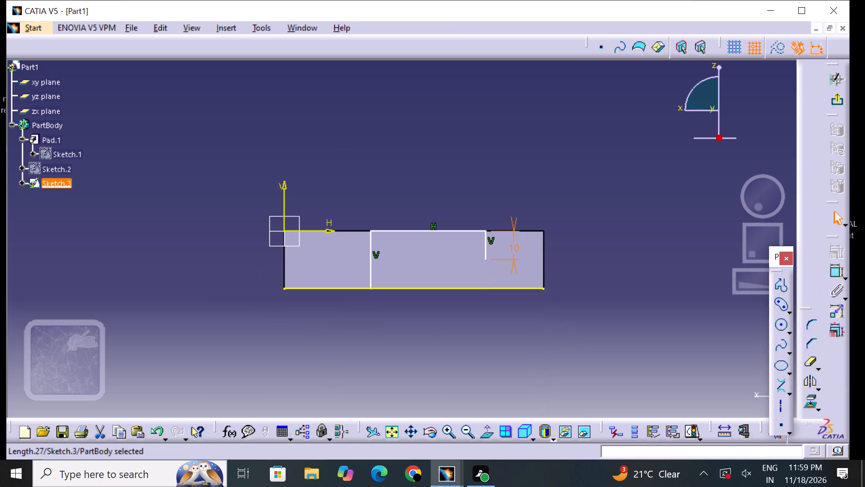
Move the three-sided profile down so that both vertical lines end on the projected lower edge.
{"action": "left_click", "coordinate": [467, 345]}
{"action": "left_click_drag", "start_coordinate": [486, 252], "coordinate": [486, 290]}
{"action": "left_click", "coordinate": [471, 320]}
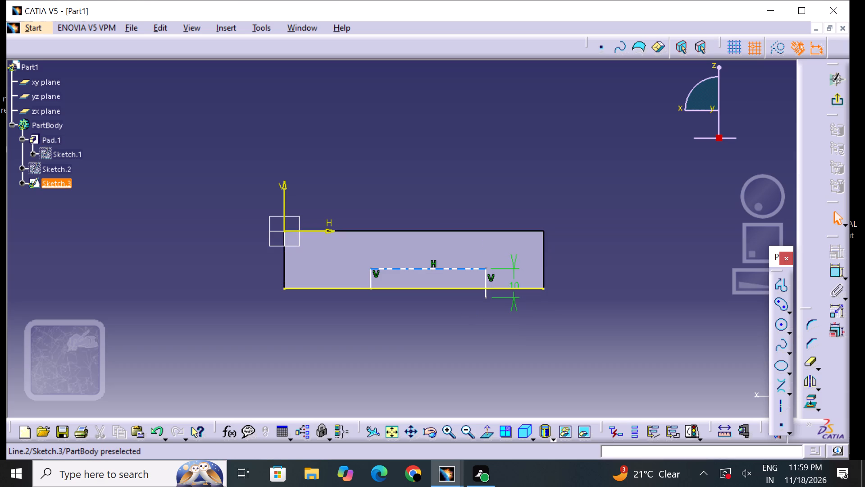
{"action": "left_click", "coordinate": [453, 268]}
{"action": "left_click", "coordinate": [452, 340]}
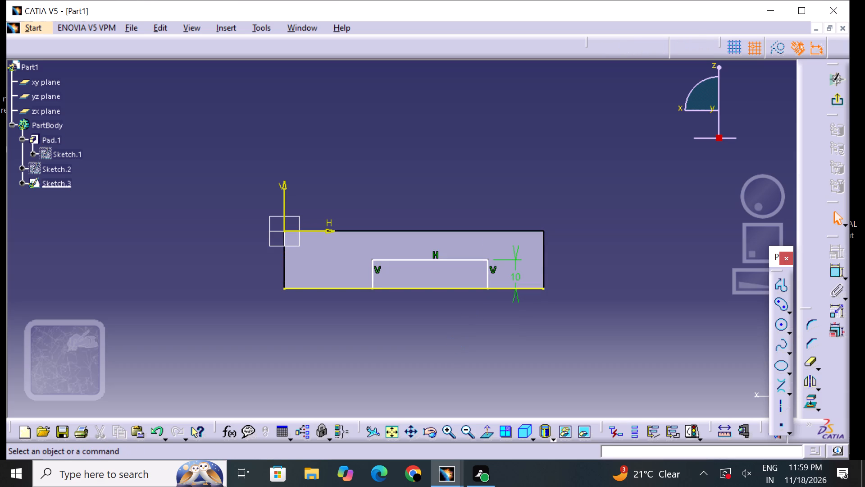
Quick Trim the projected lower edge on both sides of the profile to leave a closed rectangle.
{"action": "left_click", "coordinate": [812, 366]}
{"action": "double_click", "coordinate": [814, 365]}
{"action": "double_click", "coordinate": [811, 382]}
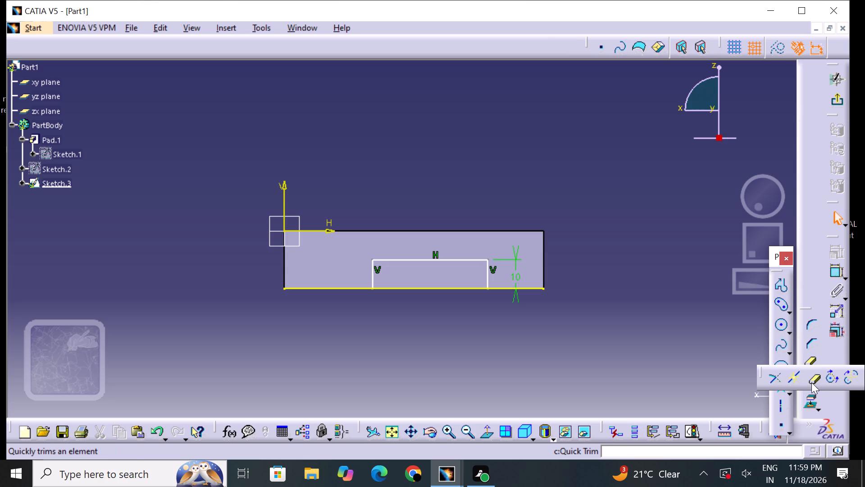
{"action": "left_click", "coordinate": [352, 285]}
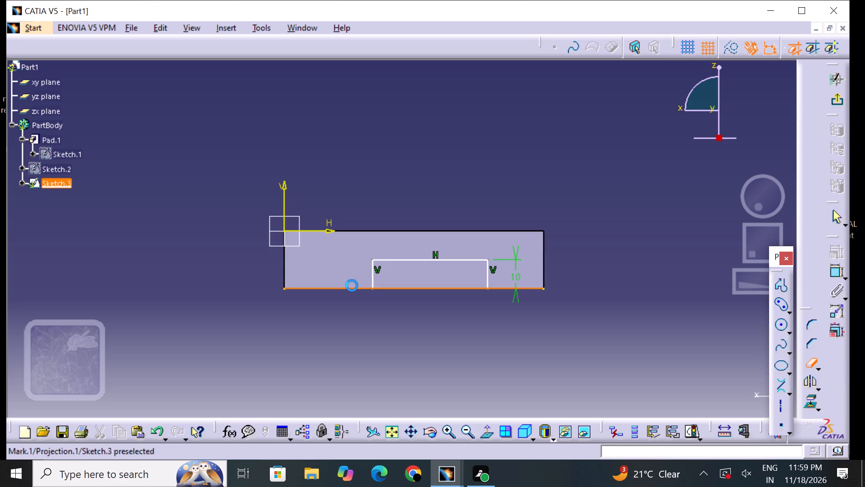
{"action": "left_click", "coordinate": [522, 288]}
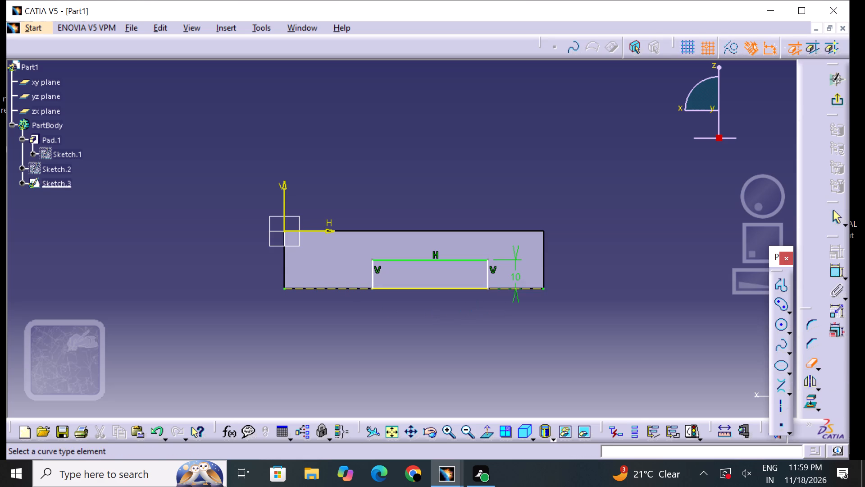
{"action": "left_click", "coordinate": [528, 339]}
{"action": "left_click", "coordinate": [811, 368]}
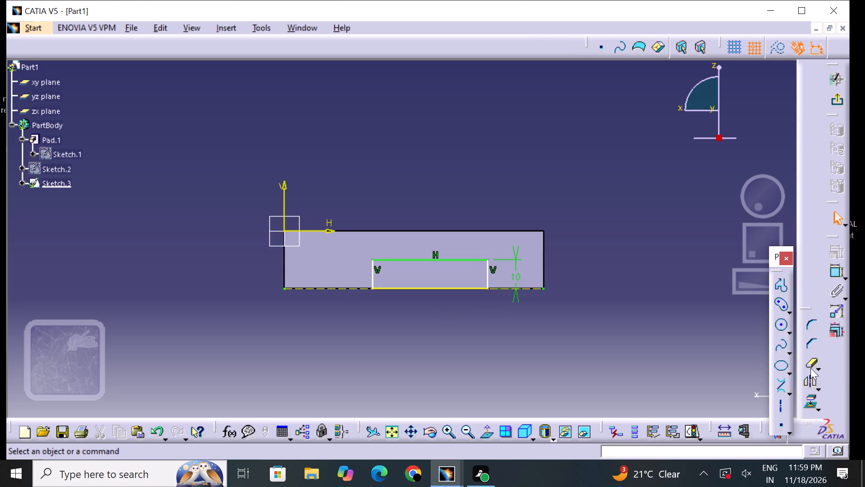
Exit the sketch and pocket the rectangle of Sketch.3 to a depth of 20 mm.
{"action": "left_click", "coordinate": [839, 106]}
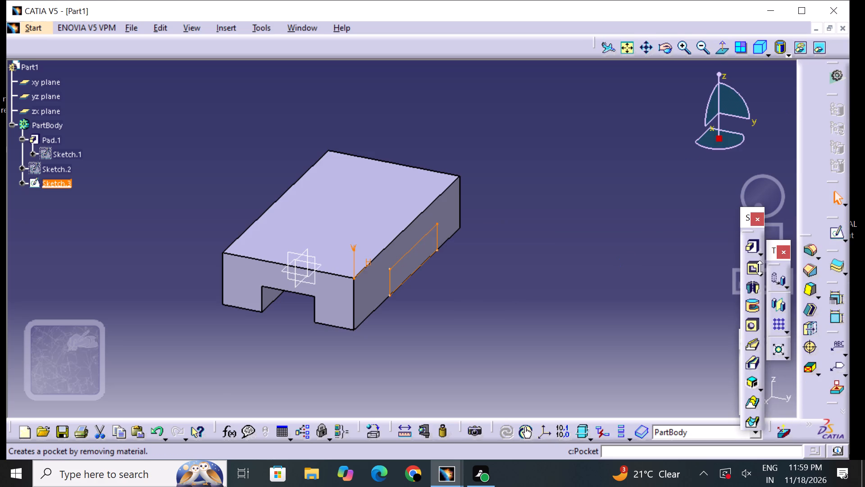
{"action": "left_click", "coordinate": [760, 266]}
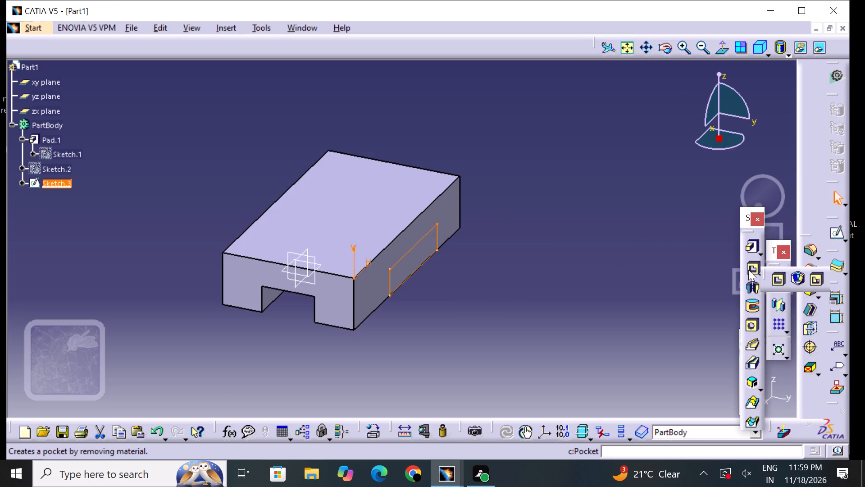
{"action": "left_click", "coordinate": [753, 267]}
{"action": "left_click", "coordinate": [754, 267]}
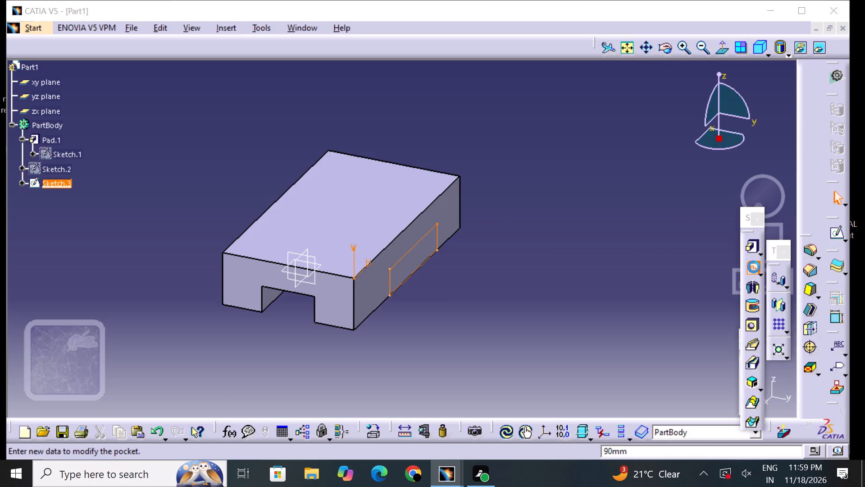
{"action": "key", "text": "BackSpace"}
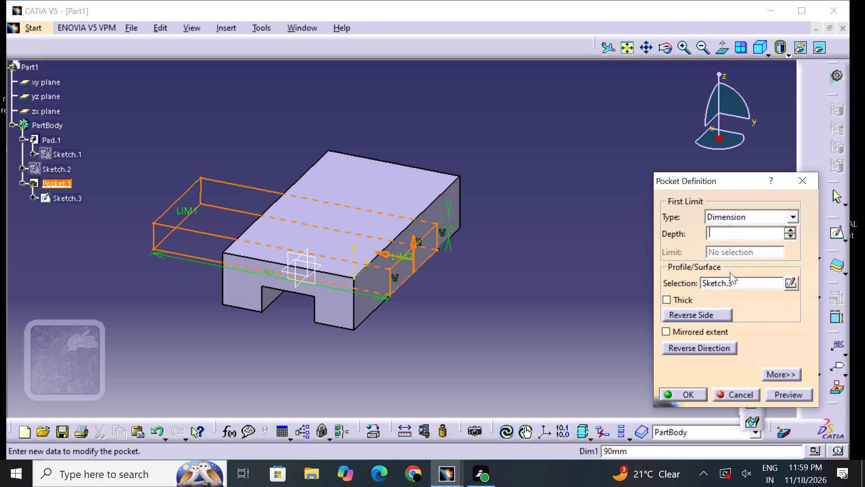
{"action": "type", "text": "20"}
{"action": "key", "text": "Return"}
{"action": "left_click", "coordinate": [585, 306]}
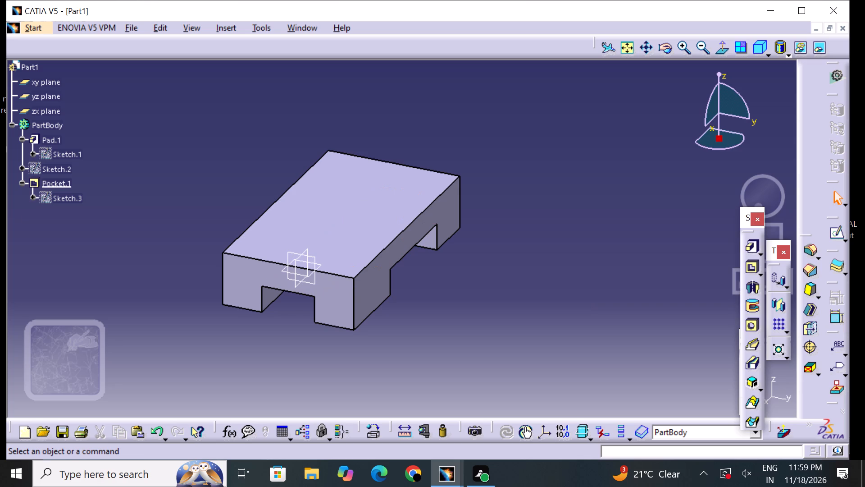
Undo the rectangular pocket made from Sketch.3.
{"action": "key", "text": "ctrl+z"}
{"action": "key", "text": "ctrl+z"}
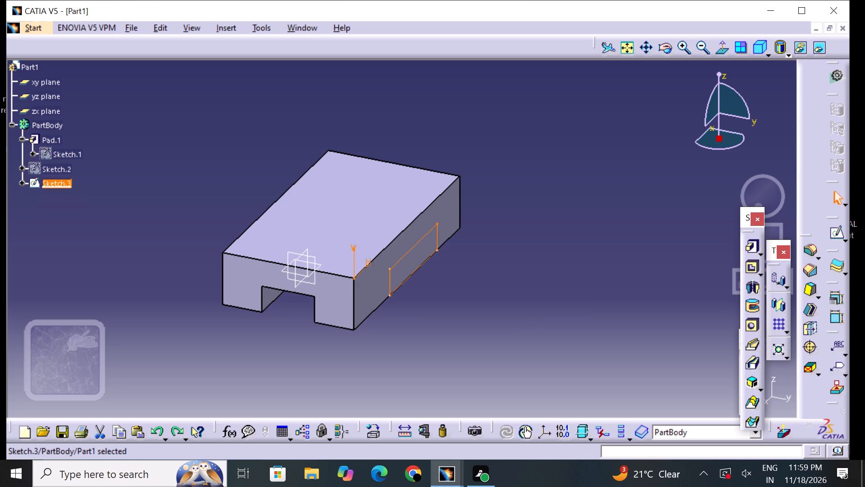
Reopen Sketch.3, shift the rectangle's left vertical line along the block's lower edge, and exit the sketch.
{"action": "left_click_drag", "start_coordinate": [406, 249], "coordinate": [405, 239]}
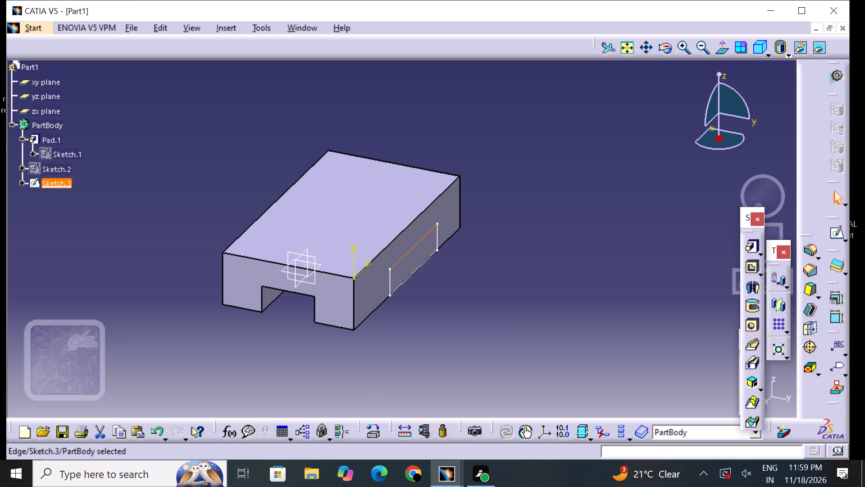
{"action": "left_click_drag", "start_coordinate": [405, 239], "coordinate": [402, 234]}
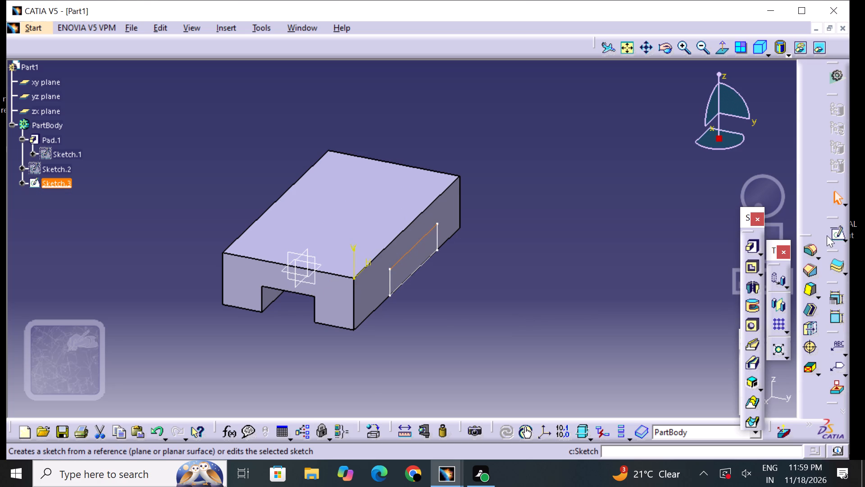
{"action": "left_click", "coordinate": [827, 235]}
{"action": "left_click", "coordinate": [834, 235]}
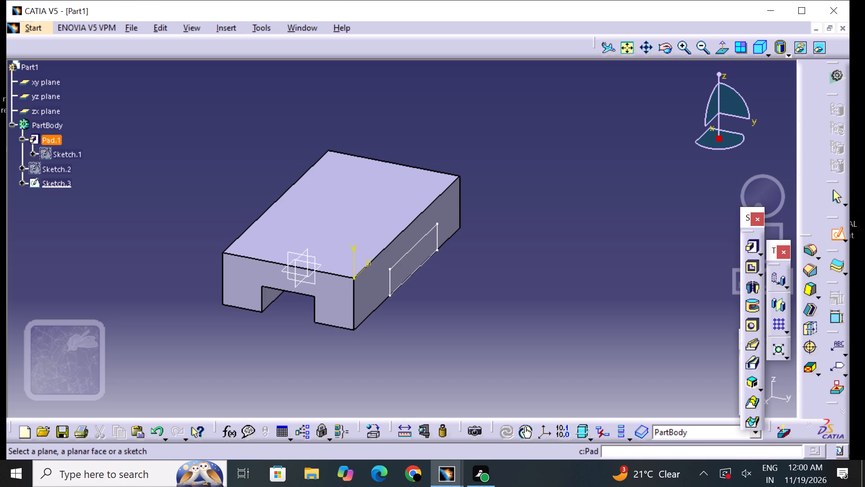
{"action": "left_click", "coordinate": [422, 236]}
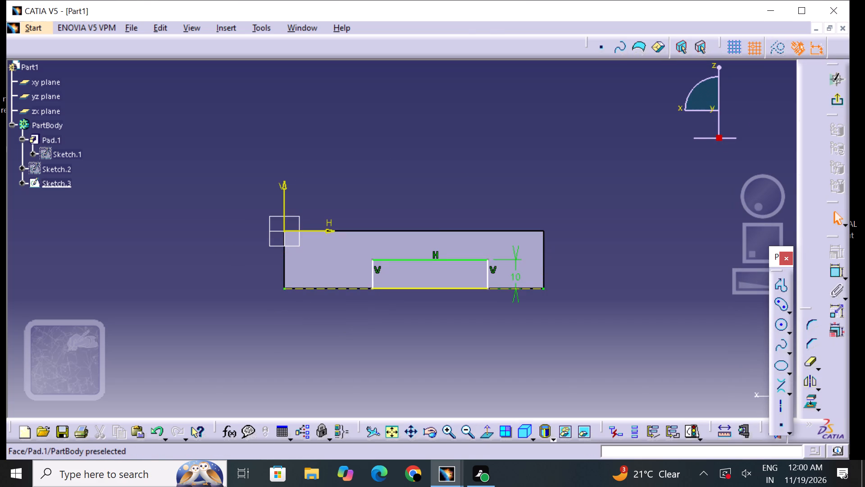
{"action": "left_click_drag", "start_coordinate": [421, 258], "coordinate": [435, 229]}
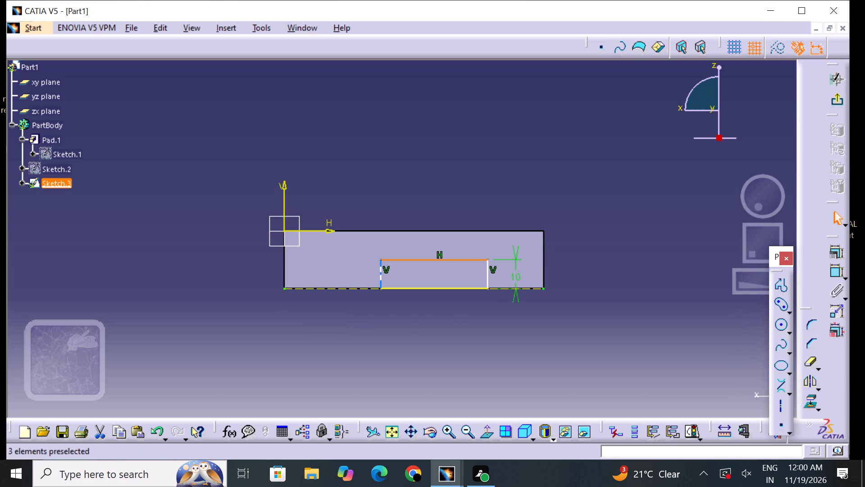
{"action": "left_click_drag", "start_coordinate": [380, 271], "coordinate": [370, 271]}
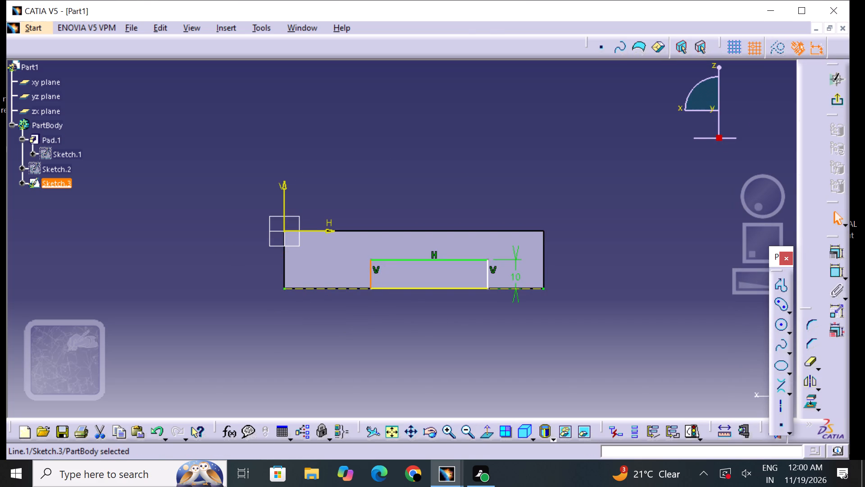
{"action": "left_click", "coordinate": [423, 328]}
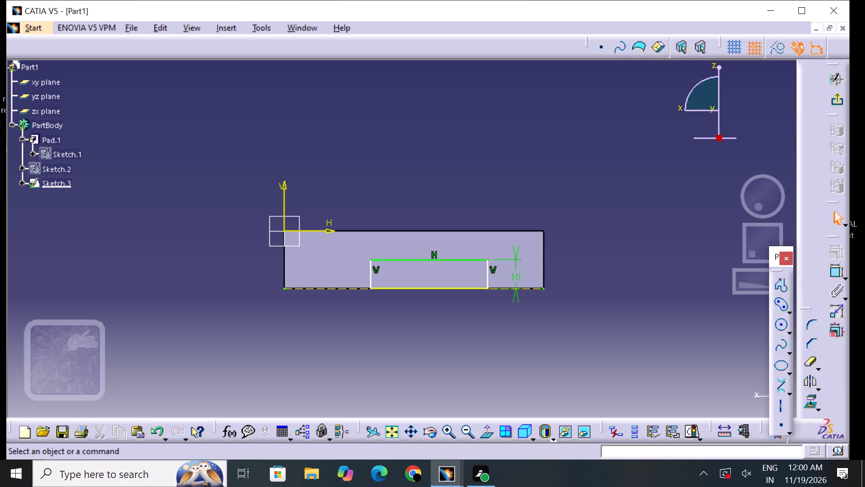
{"action": "left_click", "coordinate": [836, 104]}
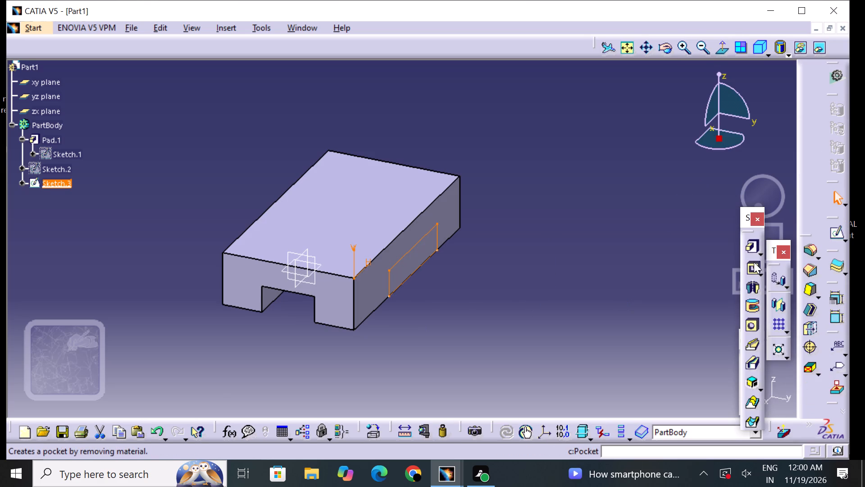
Pocket the rectangle of Sketch.3 to a depth of 20 mm.
{"action": "left_click", "coordinate": [754, 262]}
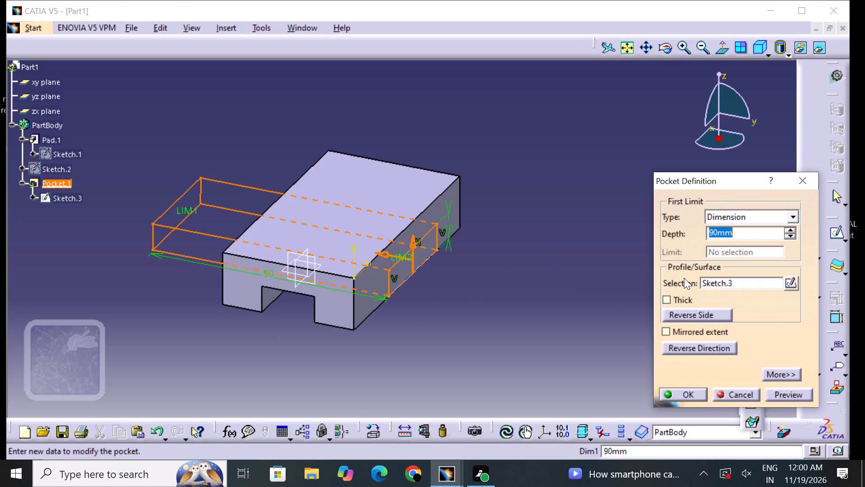
{"action": "key", "text": "BackSpace"}
{"action": "type", "text": "20"}
{"action": "key", "text": "Return"}
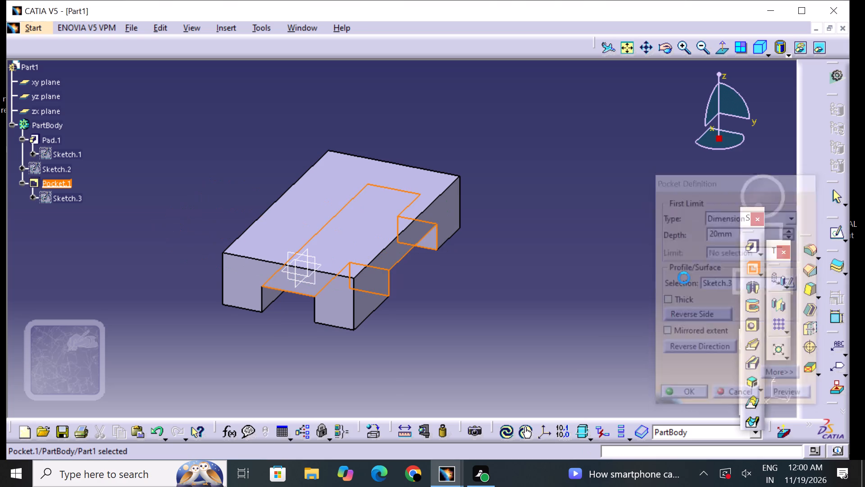
{"action": "left_click", "coordinate": [589, 294]}
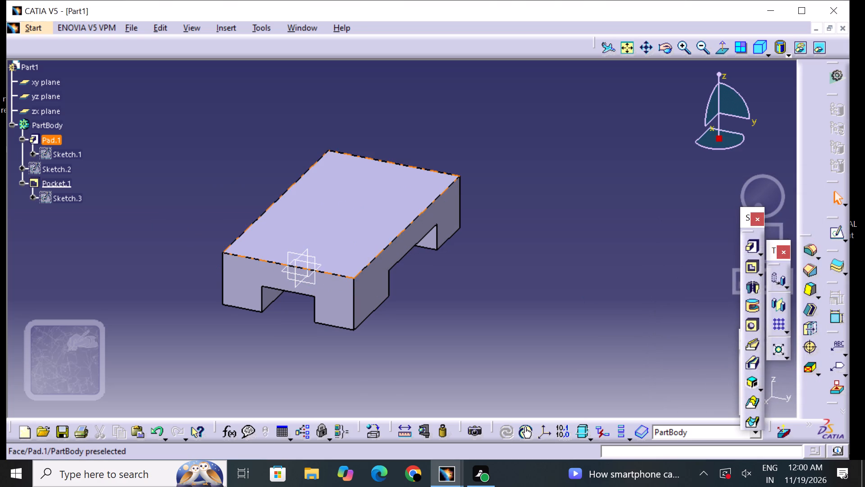
Start a sketch on the block's top face and draw a rectangle about 60 by 20 mm at its upper long edge.
{"action": "left_click", "coordinate": [312, 207]}
{"action": "left_click", "coordinate": [841, 234]}
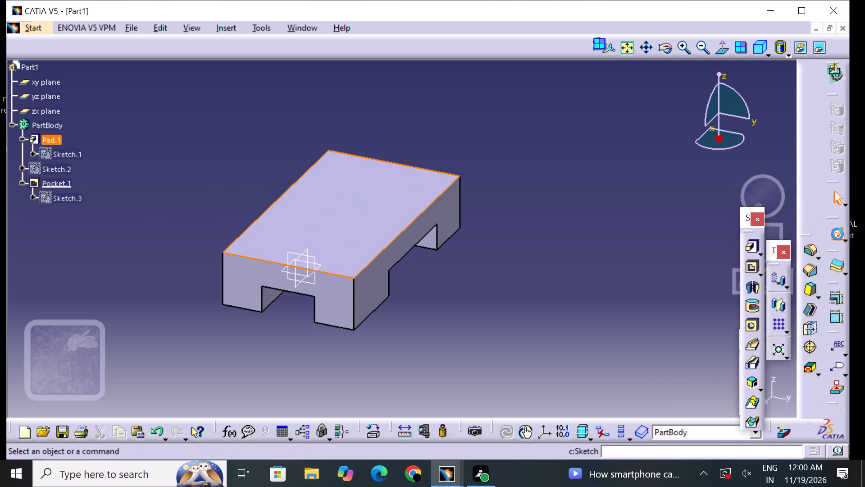
{"action": "middle_click_drag", "start_coordinate": [624, 238], "coordinate": [667, 221]}
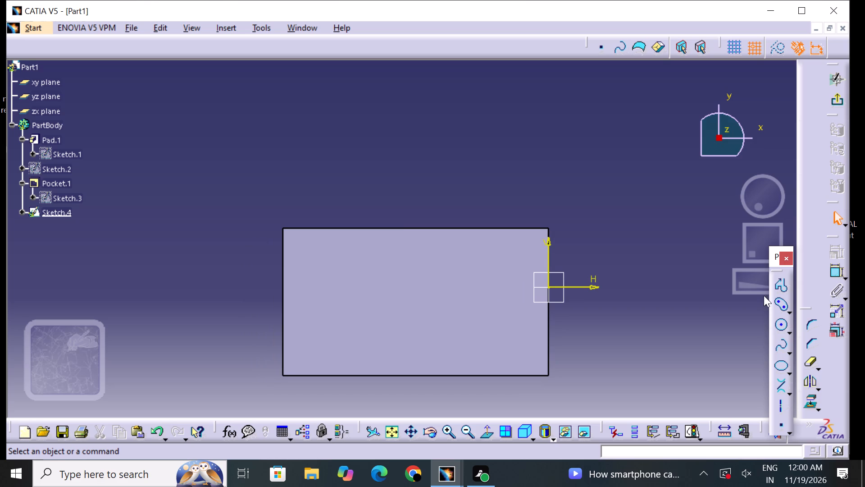
{"action": "left_click", "coordinate": [790, 311]}
{"action": "left_click", "coordinate": [706, 322]}
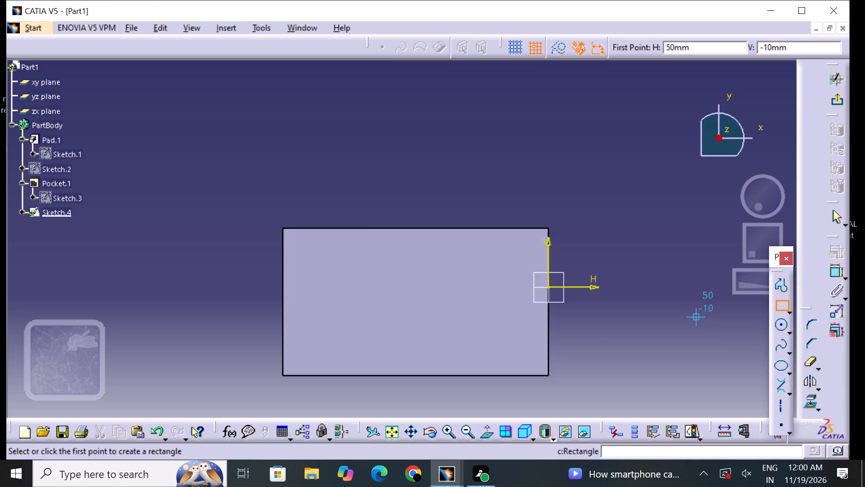
{"action": "left_click", "coordinate": [342, 236]}
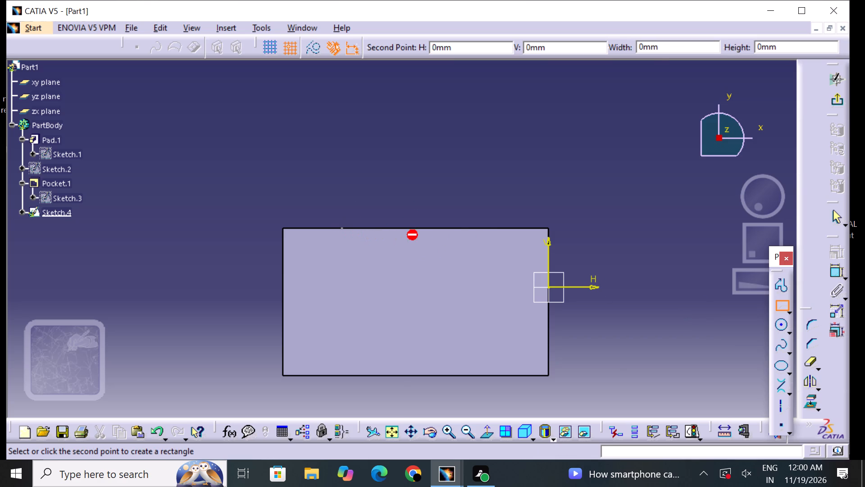
{"action": "left_click", "coordinate": [503, 297]}
{"action": "left_click", "coordinate": [600, 332]}
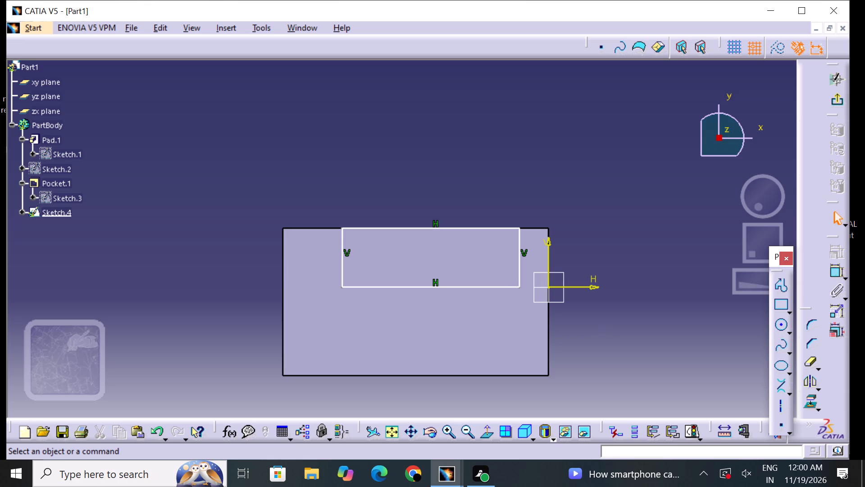
Dimension the rectangle's left vertical side and set its length to 18 mm.
{"action": "left_click", "coordinate": [832, 273]}
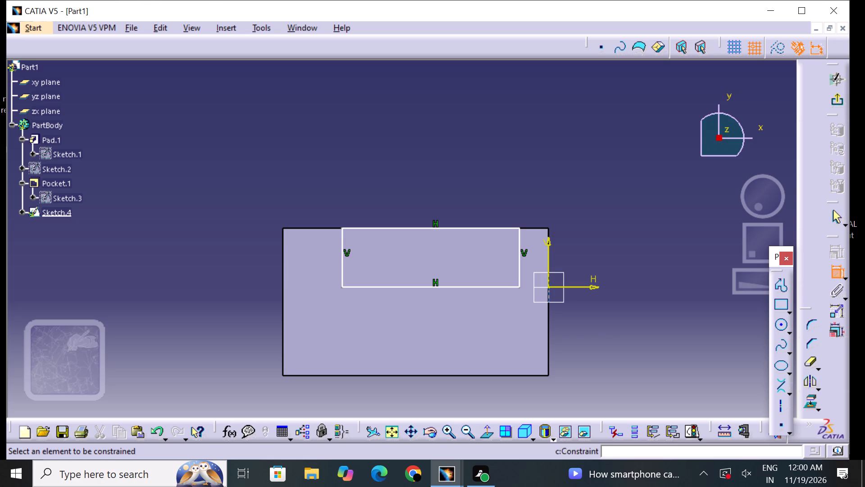
{"action": "left_click", "coordinate": [342, 259]}
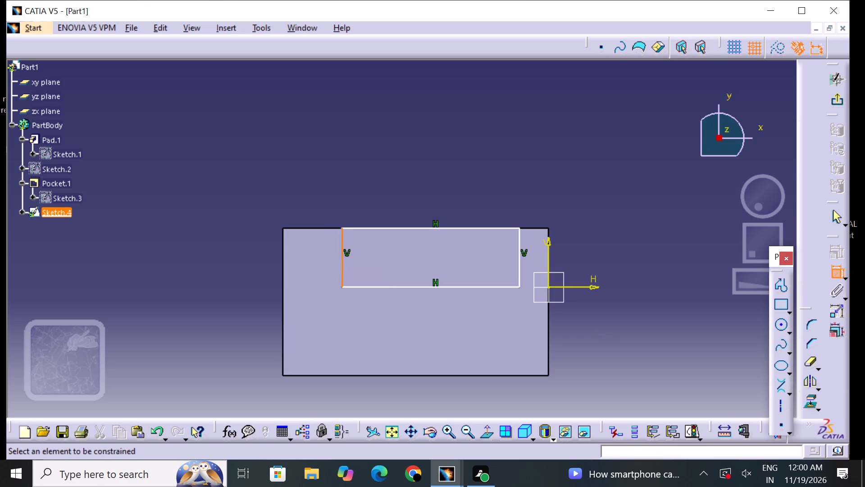
{"action": "left_click", "coordinate": [328, 258]}
{"action": "double_click", "coordinate": [332, 256]}
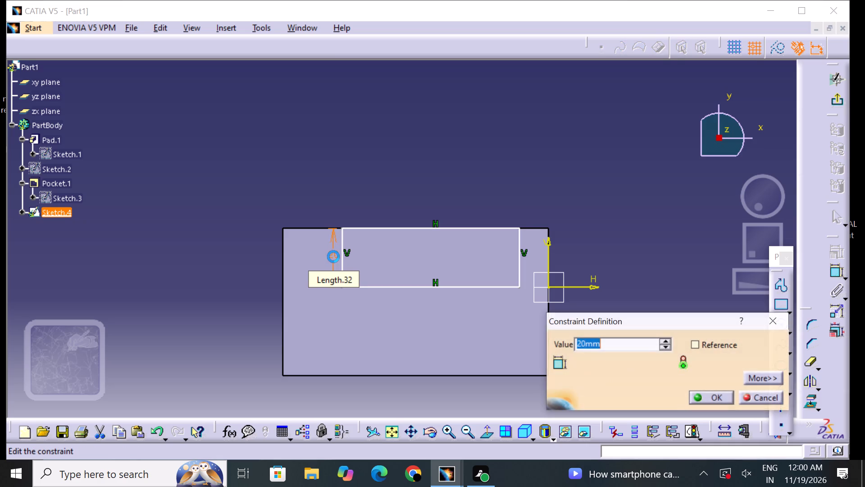
{"action": "key", "text": "BackSpace"}
{"action": "type", "text": "18"}
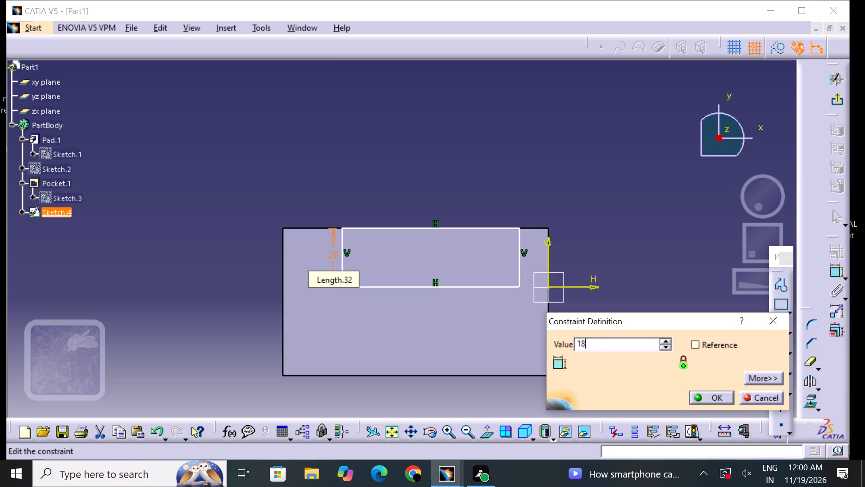
{"action": "key", "text": "Return"}
{"action": "left_click", "coordinate": [602, 366]}
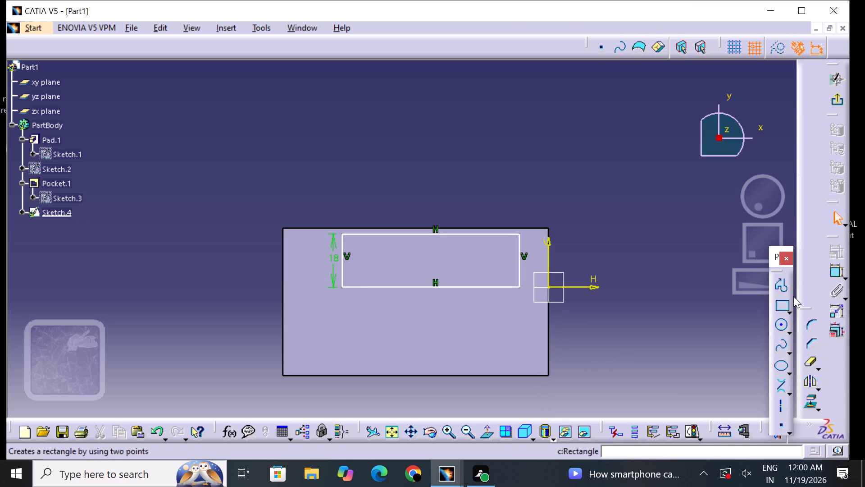
Make the rectangle's upper line coincident with the upper long edge of the block's top face.
{"action": "left_click", "coordinate": [840, 271]}
{"action": "left_click", "coordinate": [418, 228]}
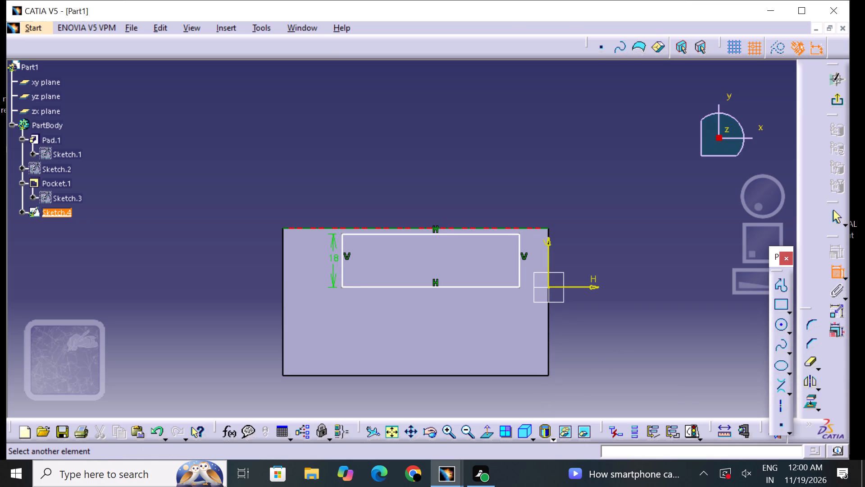
{"action": "left_click", "coordinate": [418, 236]}
{"action": "right_click", "coordinate": [419, 235]}
{"action": "left_click", "coordinate": [464, 177]}
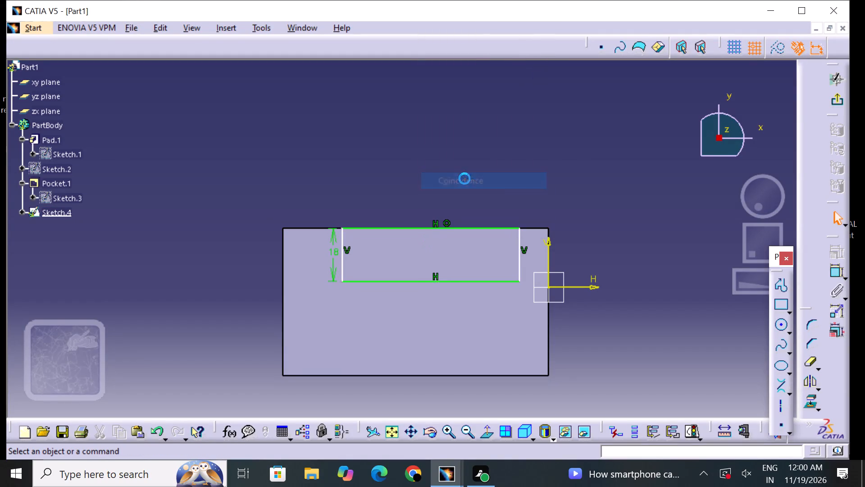
{"action": "left_click", "coordinate": [531, 188]}
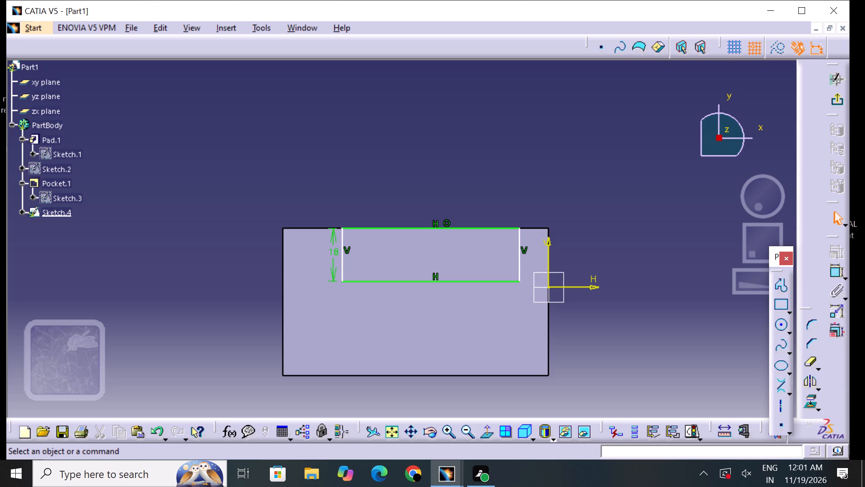
Dimension the length of the rectangle's lower horizontal line, placing the dimension below it.
{"action": "left_click", "coordinate": [832, 278]}
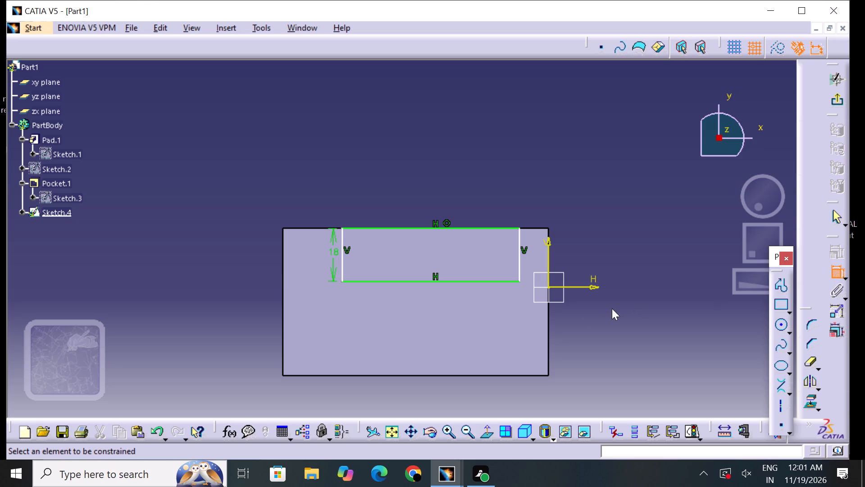
{"action": "left_click", "coordinate": [447, 281]}
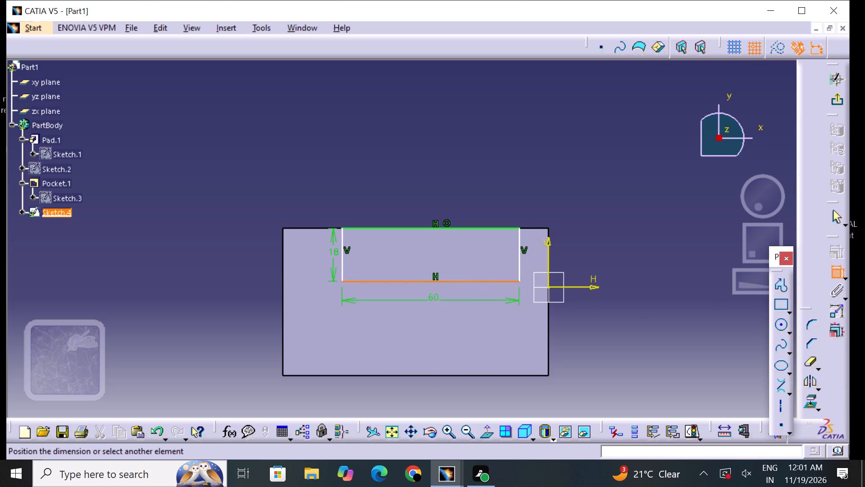
{"action": "left_click", "coordinate": [422, 302]}
{"action": "double_click", "coordinate": [425, 302]}
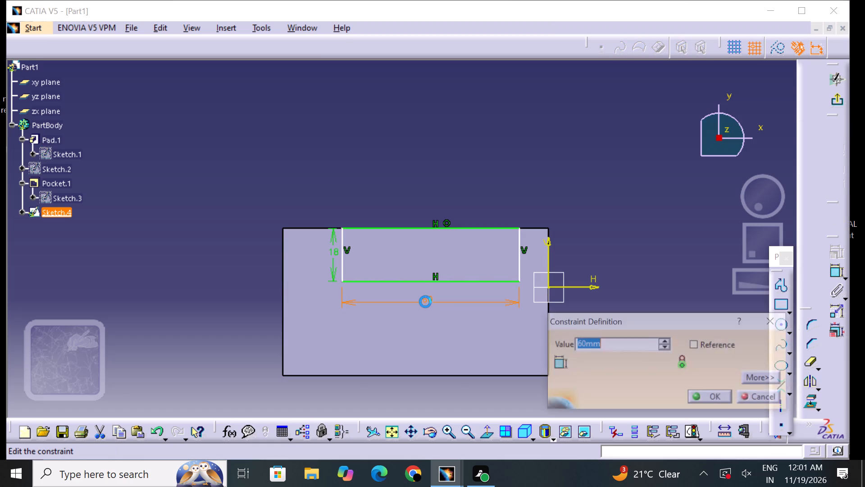
{"action": "left_click", "coordinate": [779, 324]}
{"action": "left_click", "coordinate": [710, 315]}
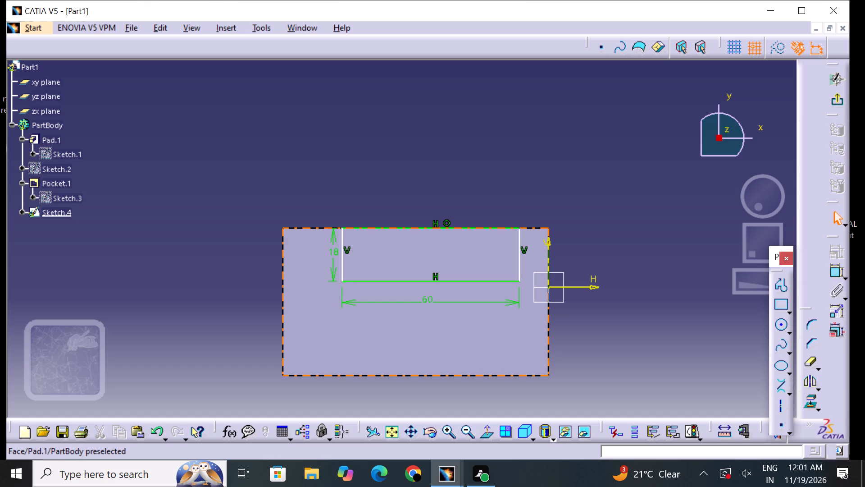
Dimension the offset between the rectangle's right vertical side and the vertical sketch axis and set it to 15 mm.
{"action": "left_click", "coordinate": [835, 277]}
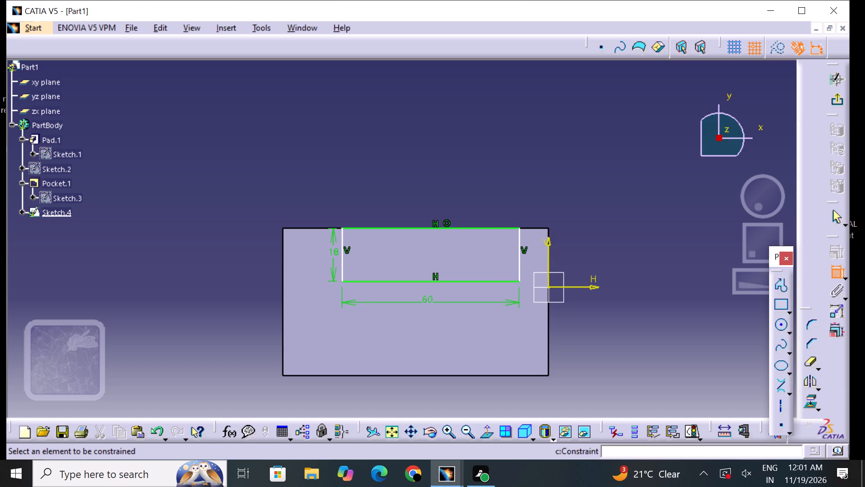
{"action": "left_click", "coordinate": [520, 261]}
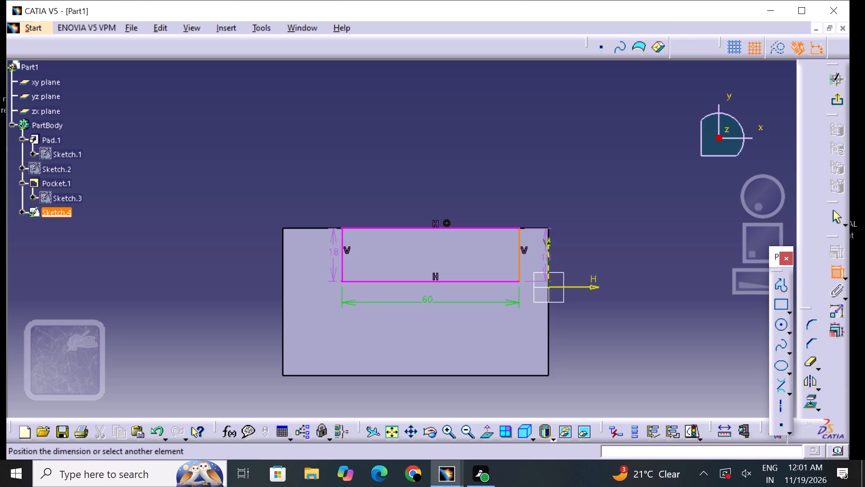
{"action": "left_click", "coordinate": [546, 234]}
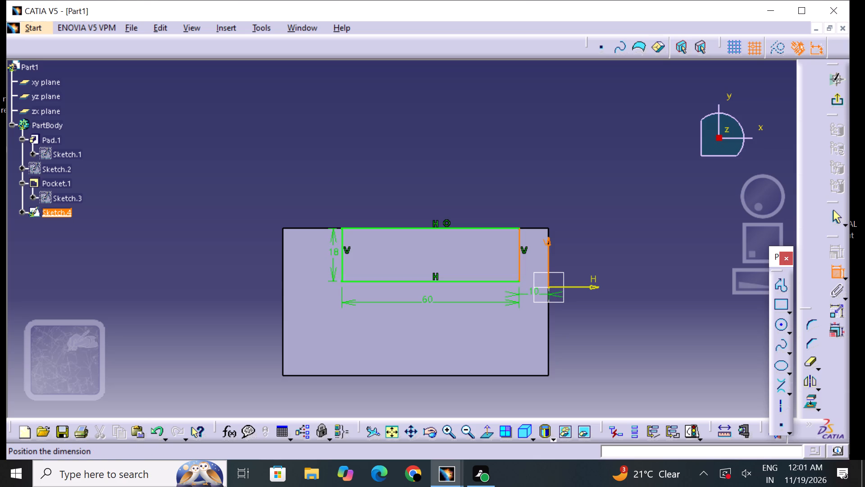
{"action": "left_click", "coordinate": [533, 269]}
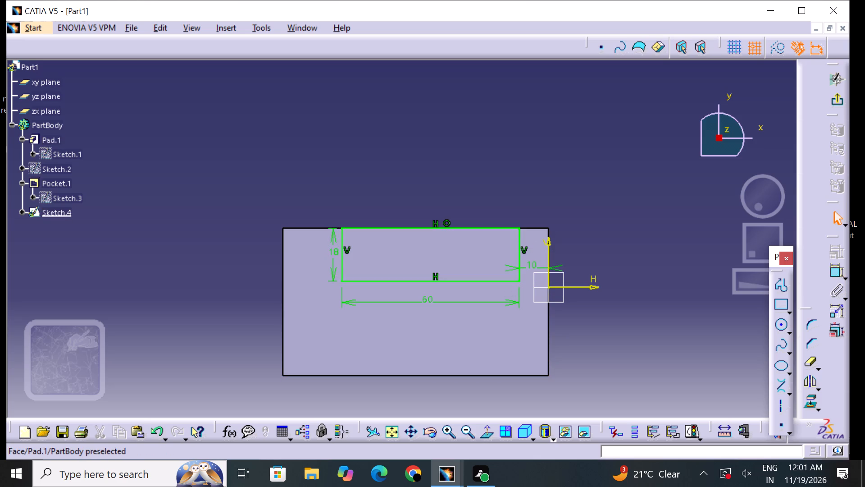
{"action": "double_click", "coordinate": [535, 265]}
{"action": "key", "text": "BackSpace"}
{"action": "key", "text": "1"}
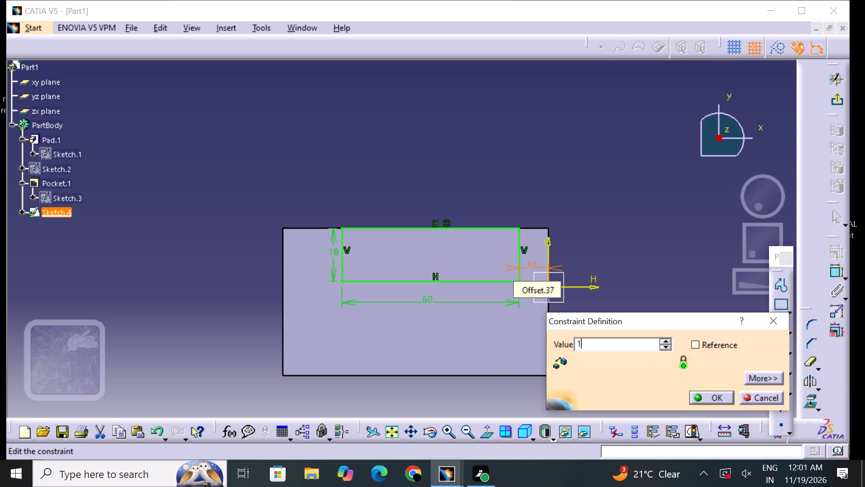
{"action": "key", "text": "5"}
{"action": "key", "text": "Return"}
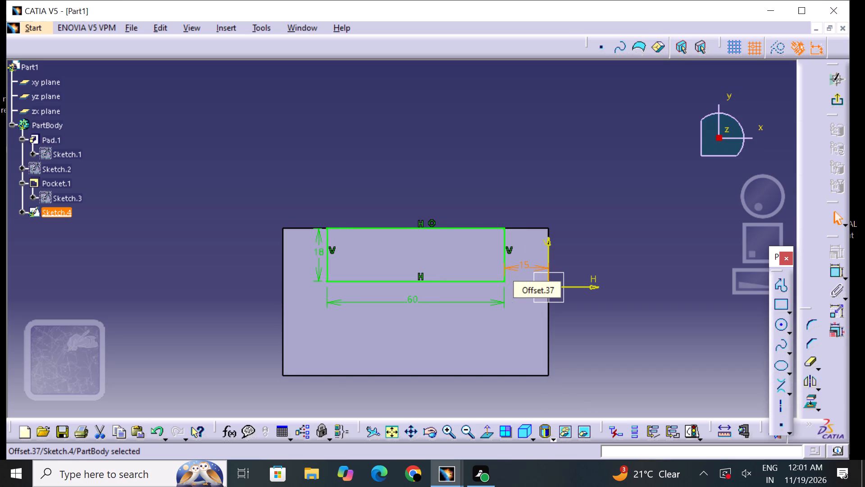
{"action": "left_click", "coordinate": [611, 232]}
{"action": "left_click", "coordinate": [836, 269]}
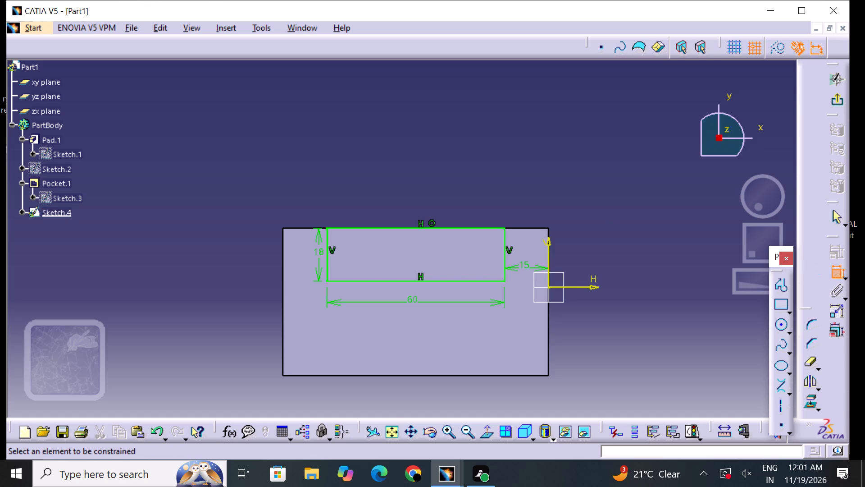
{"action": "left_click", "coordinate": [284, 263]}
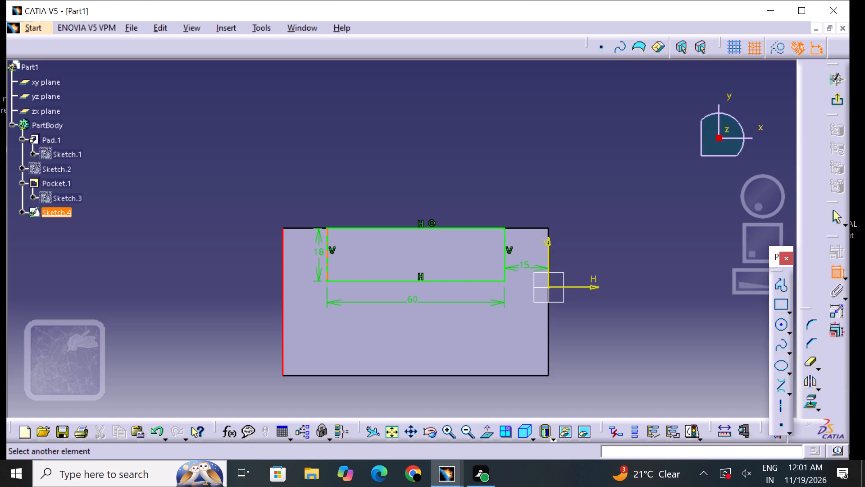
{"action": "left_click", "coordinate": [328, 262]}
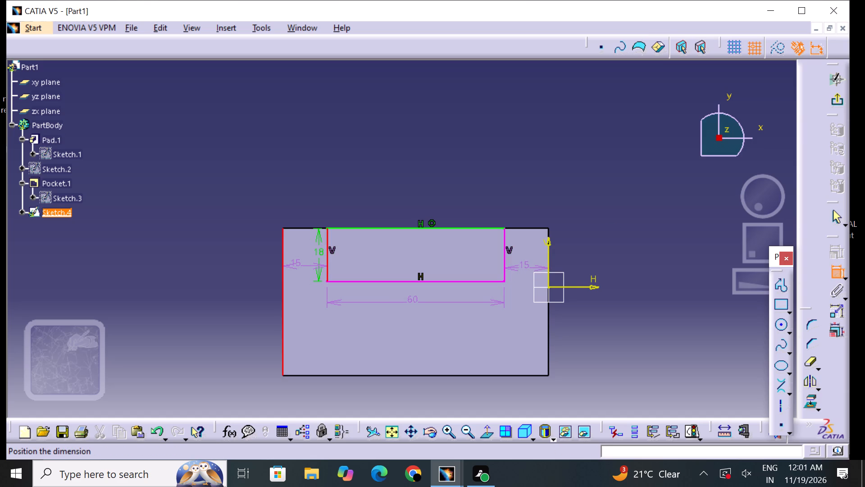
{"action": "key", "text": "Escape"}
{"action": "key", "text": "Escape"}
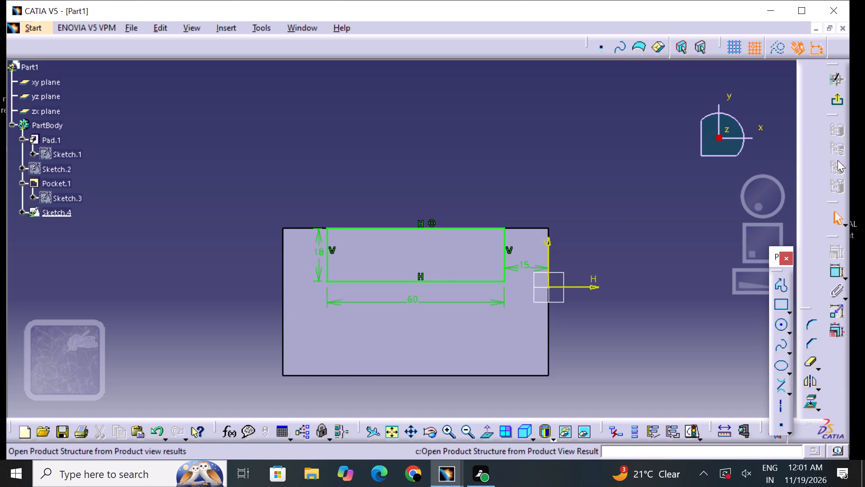
Exit and reopen the top-face sketch, and delete the rectangle together with its dimensions.
{"action": "left_click", "coordinate": [829, 96]}
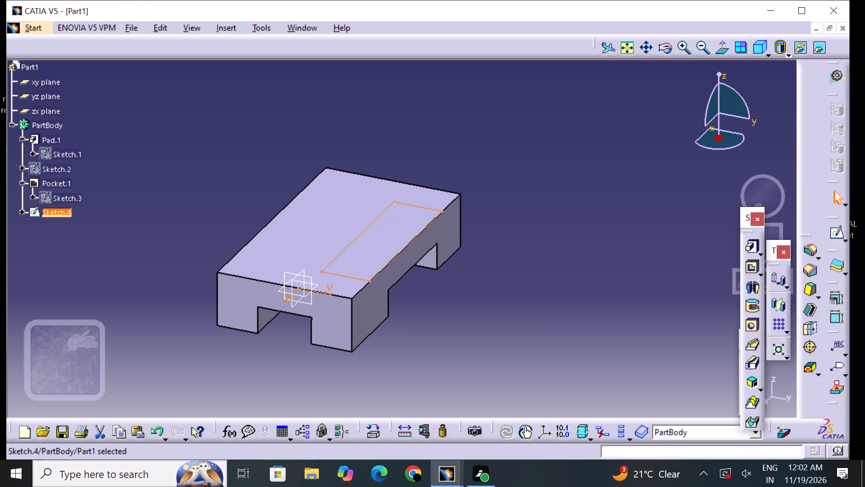
{"action": "left_click", "coordinate": [839, 239]}
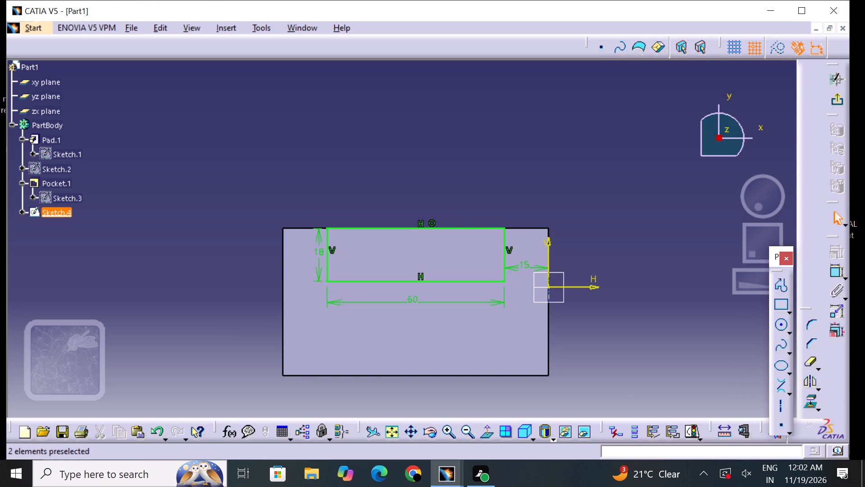
{"action": "left_click_drag", "start_coordinate": [314, 212], "coordinate": [521, 312]}
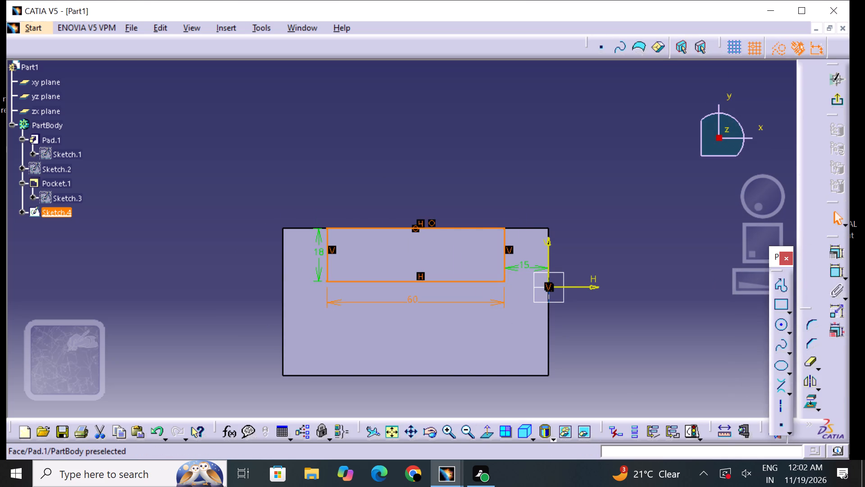
{"action": "key", "text": "Delete"}
Sketch a rectangle about 50 by 20 mm on the top face, with its lower line on the block's lower long edge.
{"action": "left_click", "coordinate": [783, 309]}
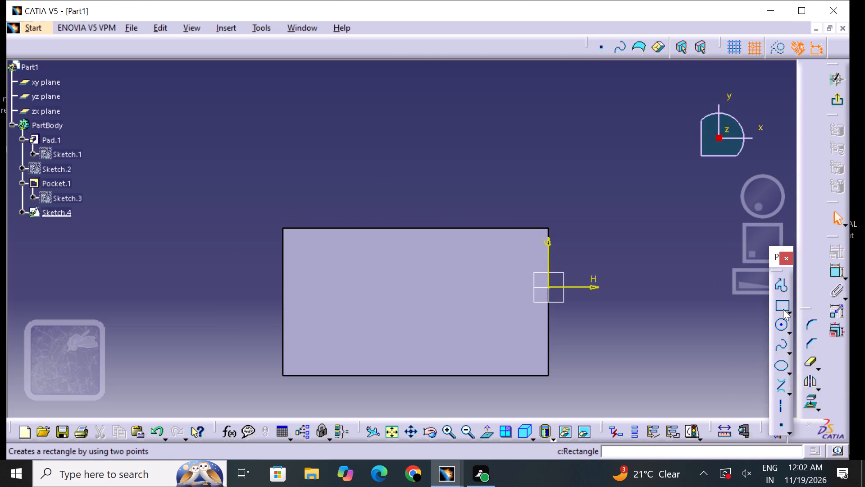
{"action": "left_click_drag", "start_coordinate": [333, 321], "coordinate": [350, 323]}
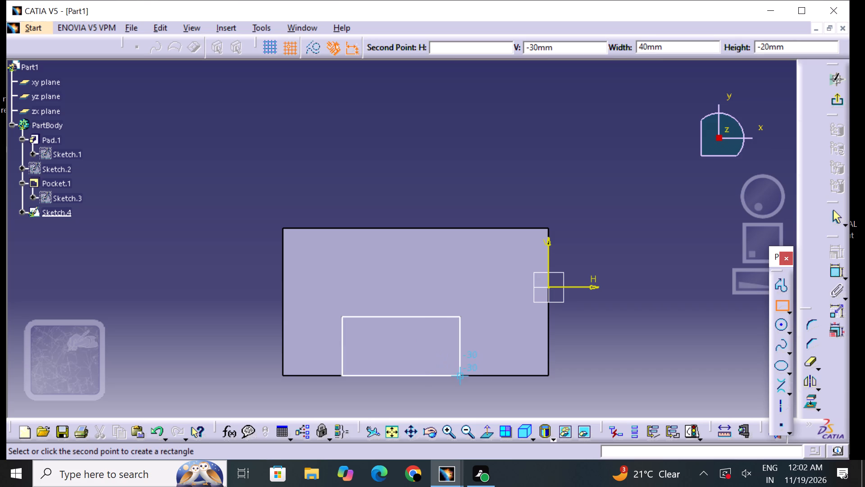
{"action": "left_click", "coordinate": [483, 370]}
{"action": "left_click", "coordinate": [661, 375]}
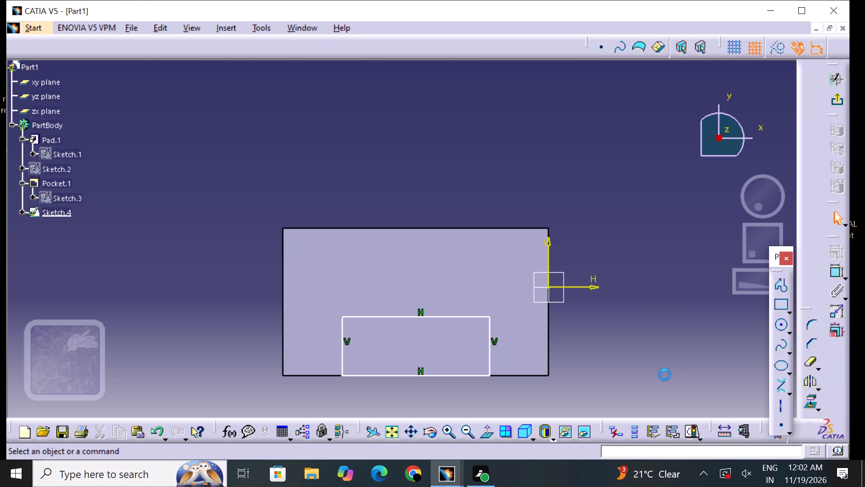
Dimension the length of the rectangle's right vertical side, placing the dimension outside it.
{"action": "left_click", "coordinate": [838, 270]}
{"action": "left_click_drag", "start_coordinate": [487, 359], "coordinate": [495, 360]}
{"action": "left_click", "coordinate": [512, 355]}
{"action": "left_click", "coordinate": [619, 374]}
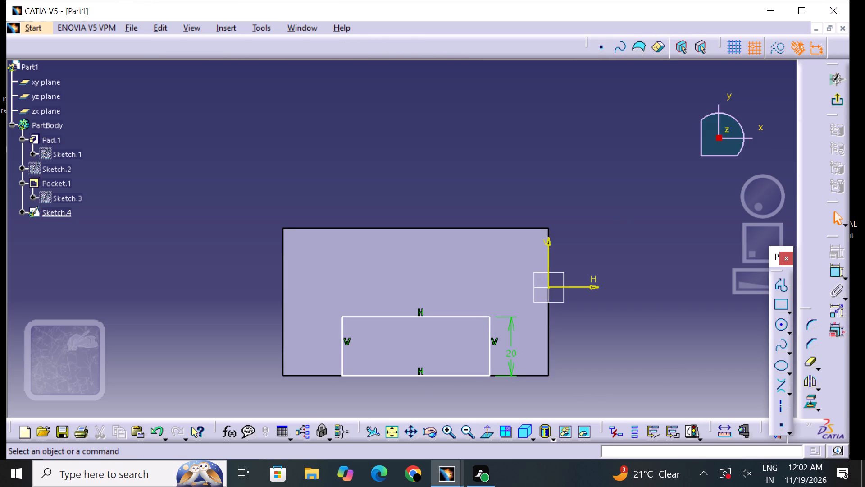
Dimension the length of the rectangle's upper horizontal line, placing it above, and try to open the value for editing.
{"action": "left_click", "coordinate": [834, 271]}
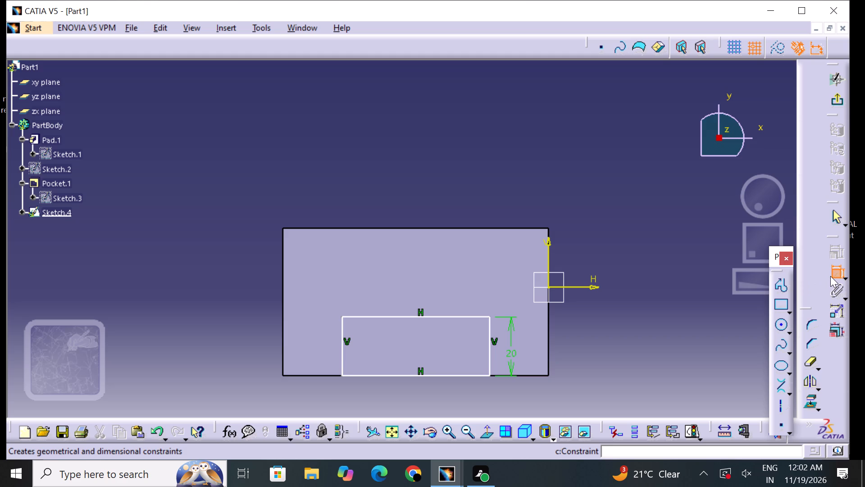
{"action": "left_click_drag", "start_coordinate": [441, 319], "coordinate": [442, 315]}
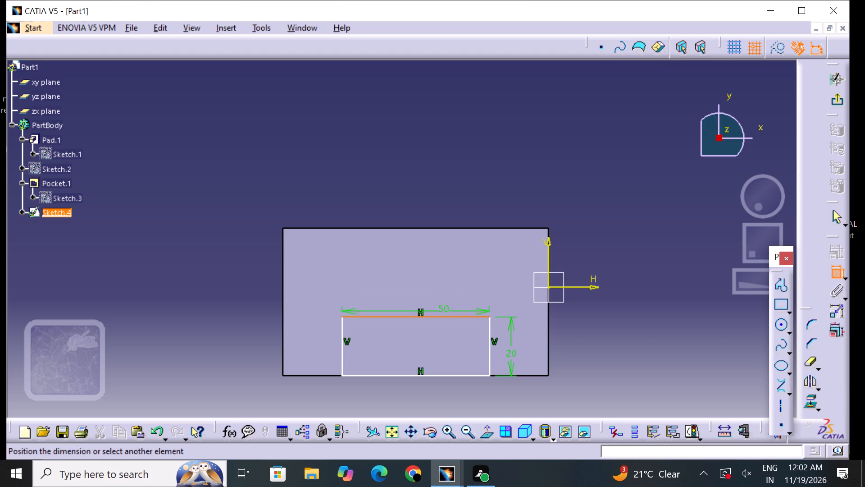
{"action": "left_click", "coordinate": [428, 292]}
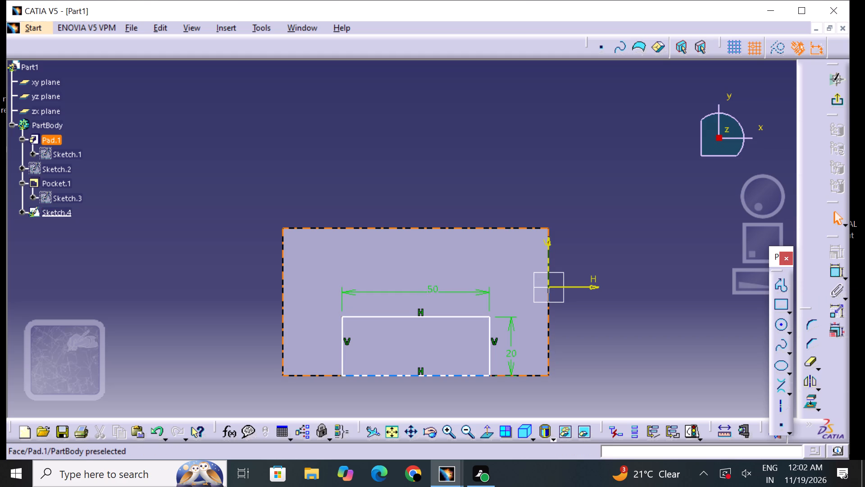
{"action": "left_click", "coordinate": [428, 287]}
{"action": "left_click", "coordinate": [428, 287]}
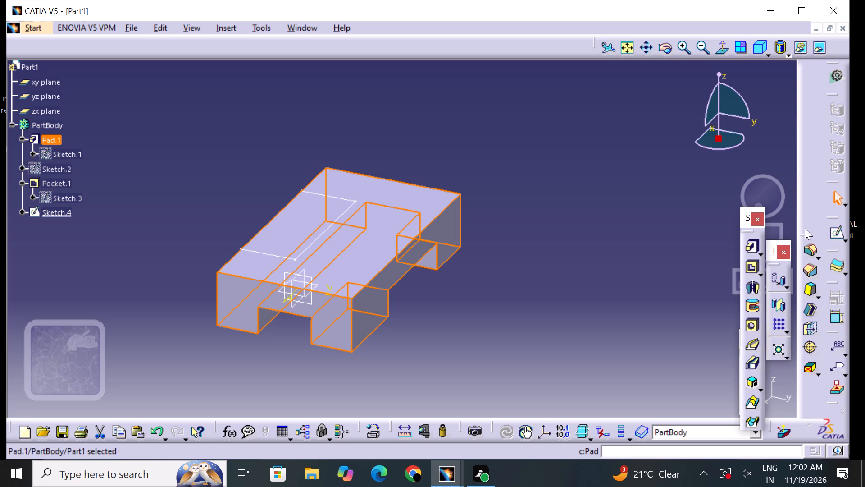
Create a new sketch on the block's top face.
{"action": "left_click", "coordinate": [829, 226]}
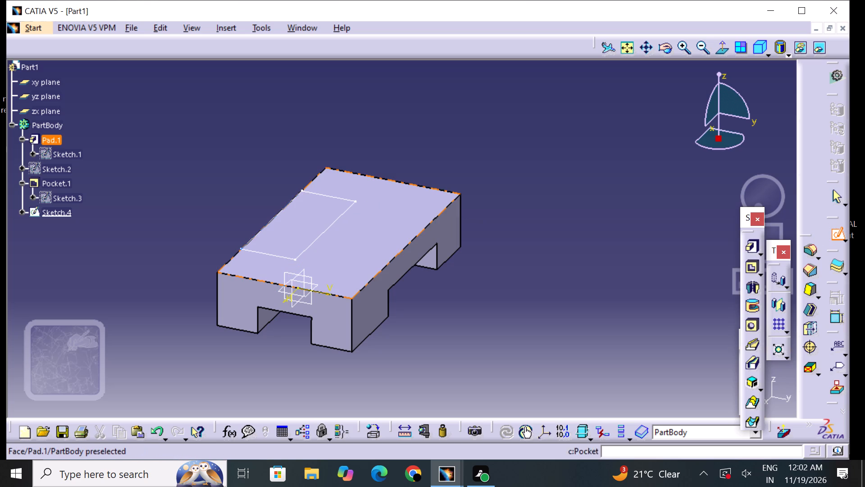
{"action": "left_click", "coordinate": [316, 238]}
{"action": "left_click", "coordinate": [318, 234]}
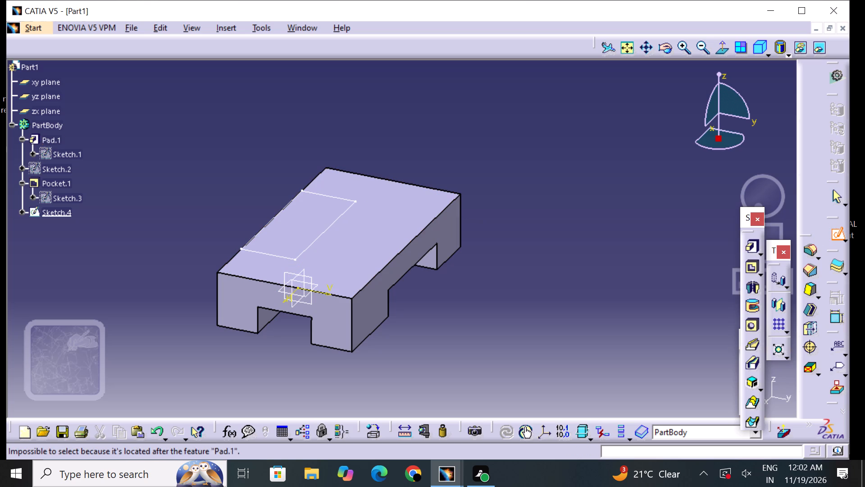
{"action": "left_click", "coordinate": [290, 256]}
{"action": "left_click", "coordinate": [309, 245]}
{"action": "left_click", "coordinate": [347, 253]}
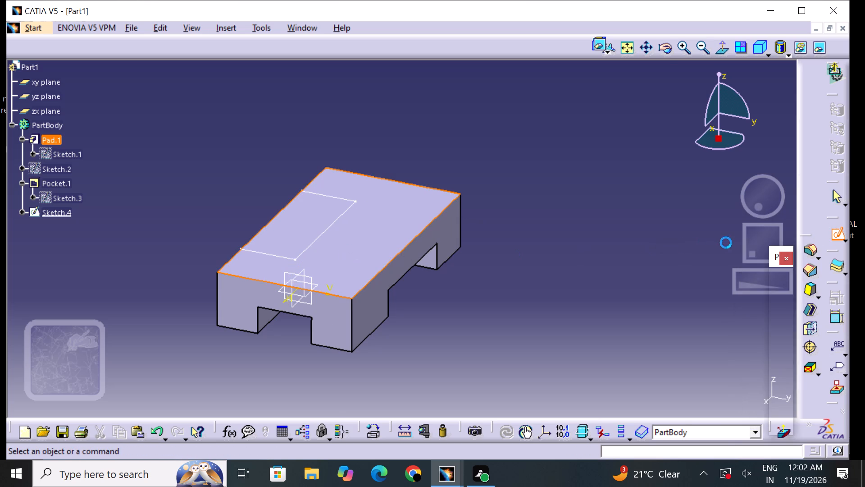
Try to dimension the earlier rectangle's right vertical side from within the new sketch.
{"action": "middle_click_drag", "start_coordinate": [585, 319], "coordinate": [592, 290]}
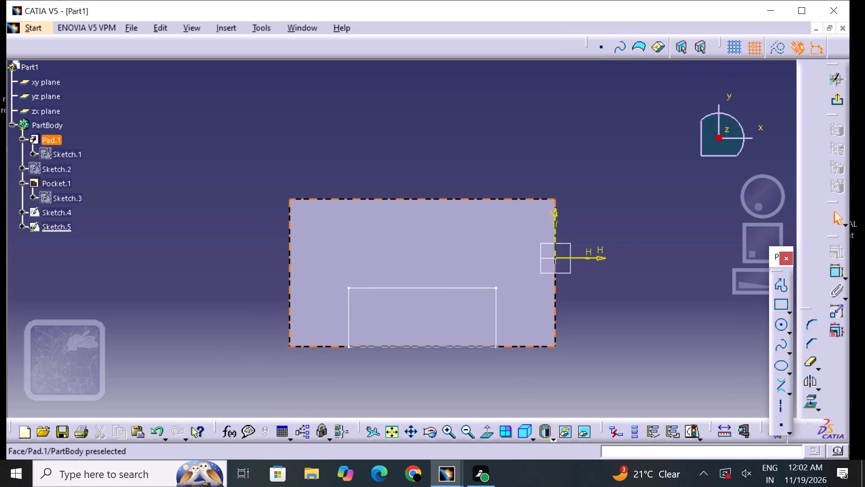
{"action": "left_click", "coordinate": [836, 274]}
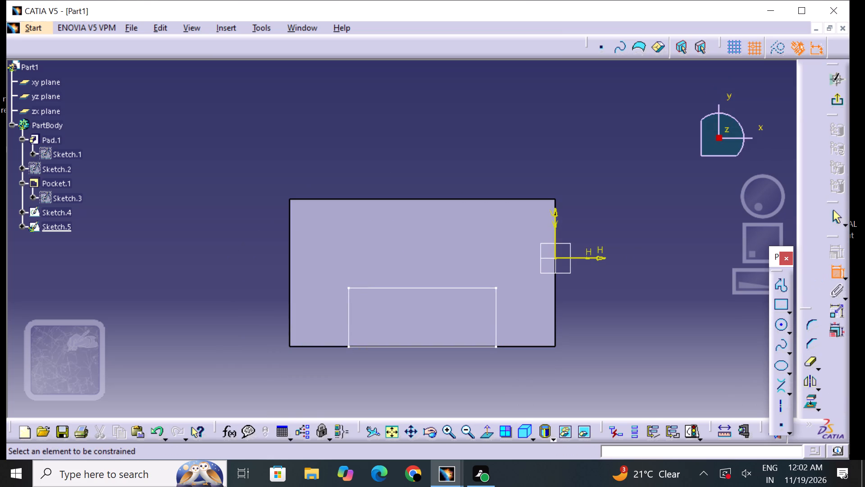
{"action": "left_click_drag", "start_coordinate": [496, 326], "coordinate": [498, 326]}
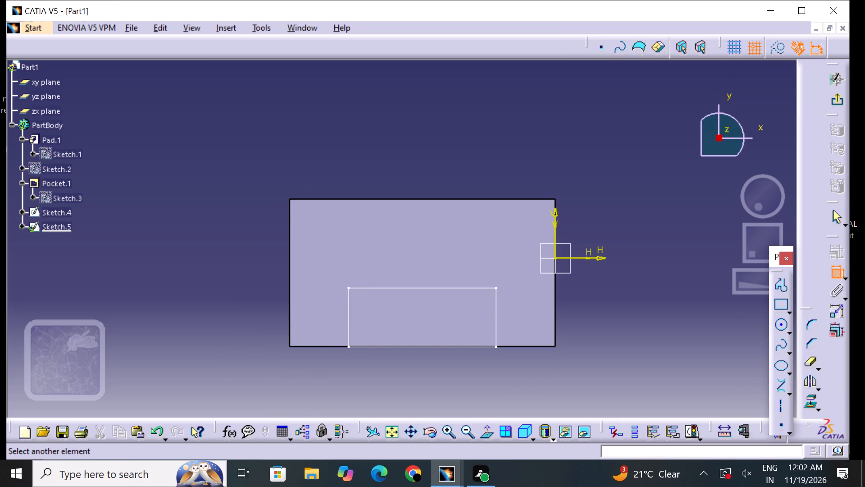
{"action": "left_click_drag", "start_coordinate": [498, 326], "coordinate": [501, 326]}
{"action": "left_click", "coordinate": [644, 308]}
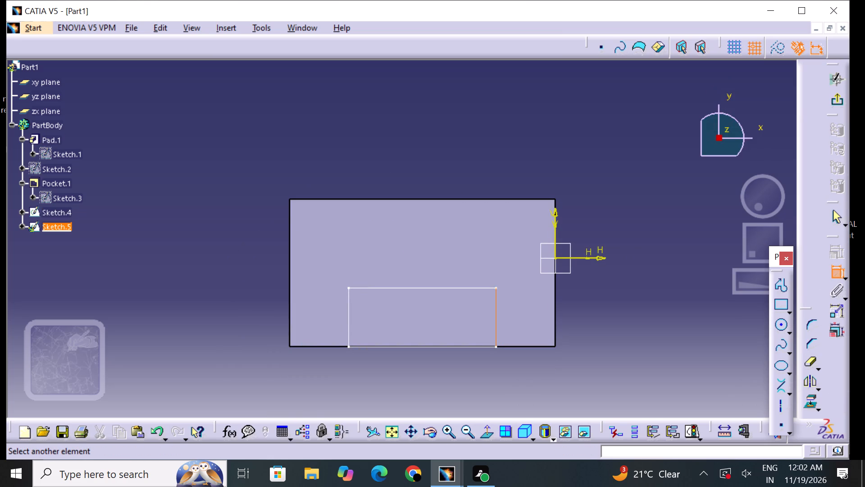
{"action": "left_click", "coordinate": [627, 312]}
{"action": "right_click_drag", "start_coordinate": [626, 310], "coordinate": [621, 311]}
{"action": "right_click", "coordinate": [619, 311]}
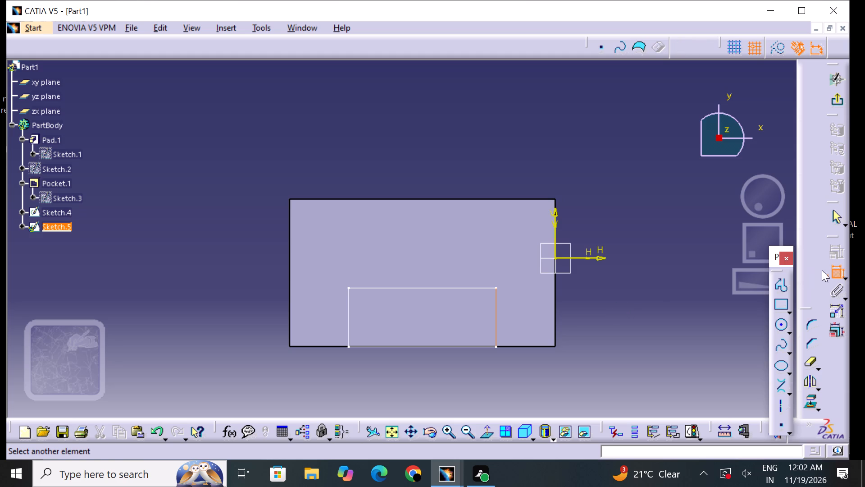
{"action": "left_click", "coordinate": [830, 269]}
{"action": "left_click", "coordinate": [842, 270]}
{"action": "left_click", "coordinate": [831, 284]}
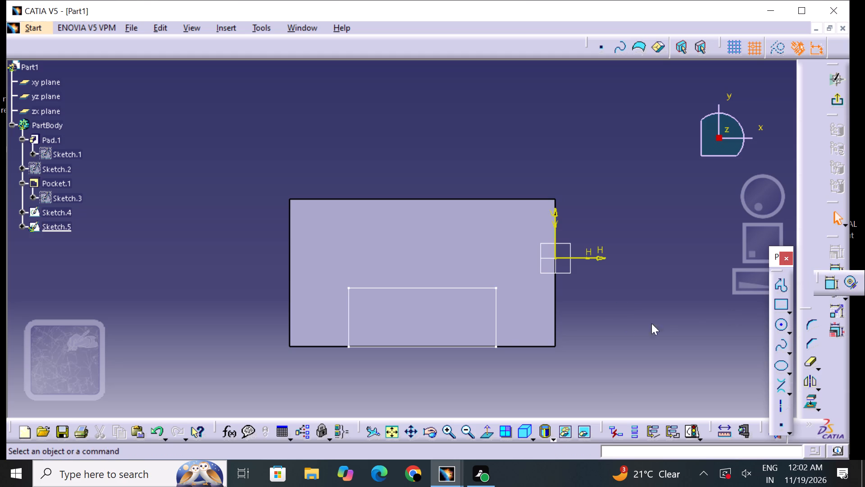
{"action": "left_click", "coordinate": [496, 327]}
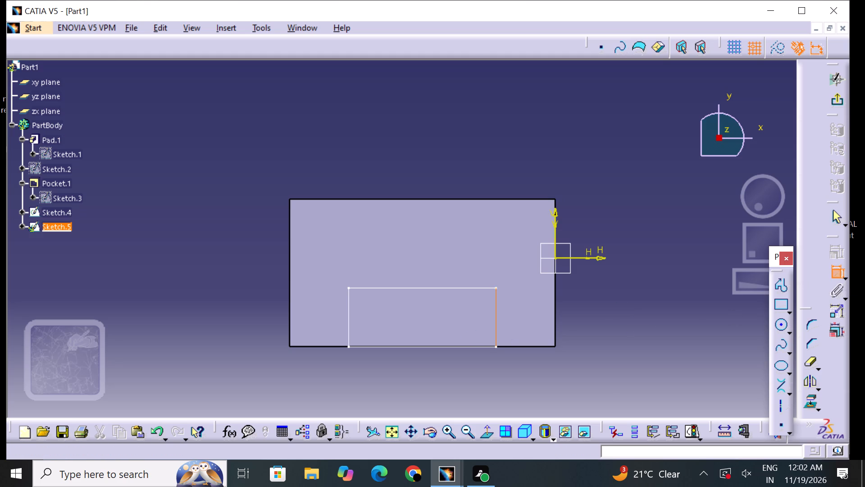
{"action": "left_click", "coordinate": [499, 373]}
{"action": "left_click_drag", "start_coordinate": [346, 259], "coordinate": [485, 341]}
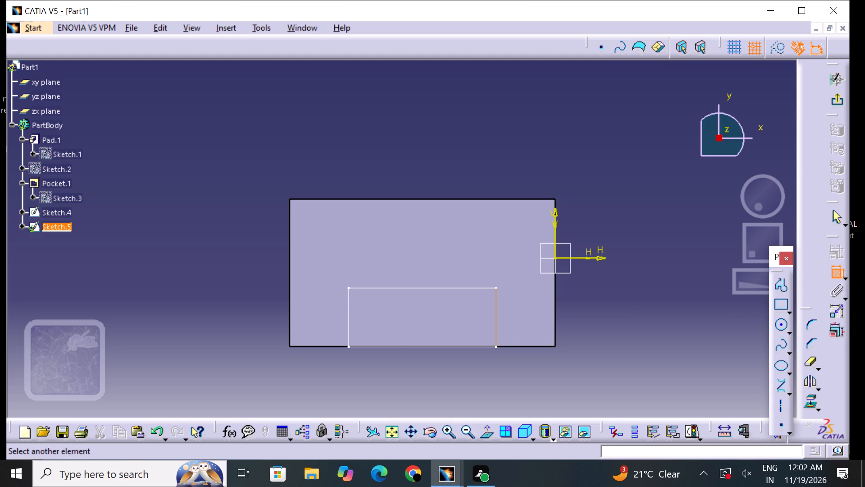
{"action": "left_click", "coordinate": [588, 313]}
Duplicate the block's pad, Pad.1, by dropping it onto its own top face.
{"action": "left_click", "coordinate": [835, 271]}
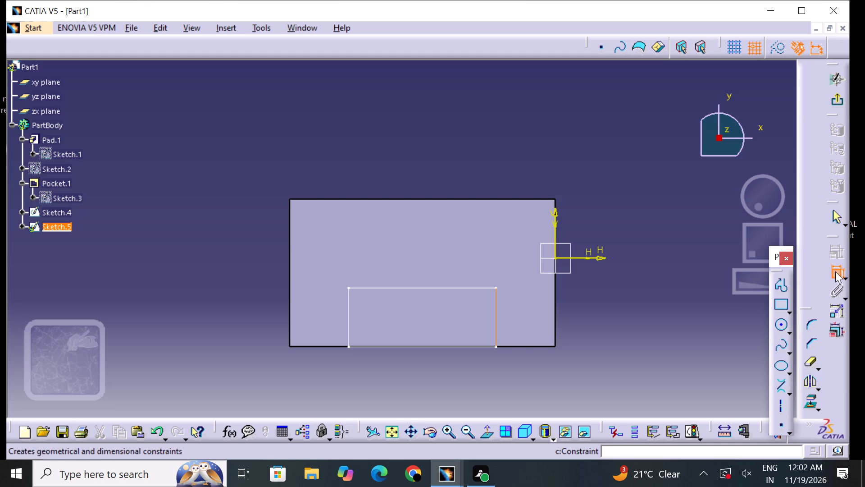
{"action": "left_click_drag", "start_coordinate": [314, 257], "coordinate": [485, 337]}
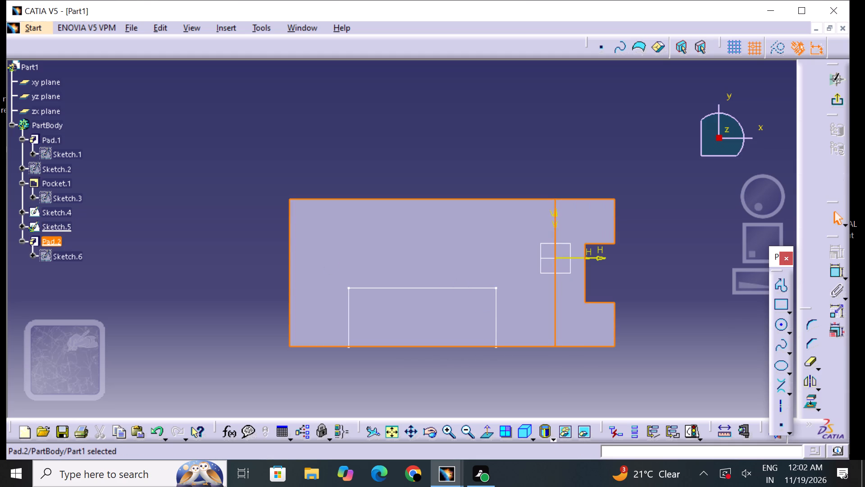
Hide the earlier rectangle sketch, Sketch.4.
{"action": "left_click", "coordinate": [441, 290]}
{"action": "right_click_drag", "start_coordinate": [446, 290], "coordinate": [451, 292]}
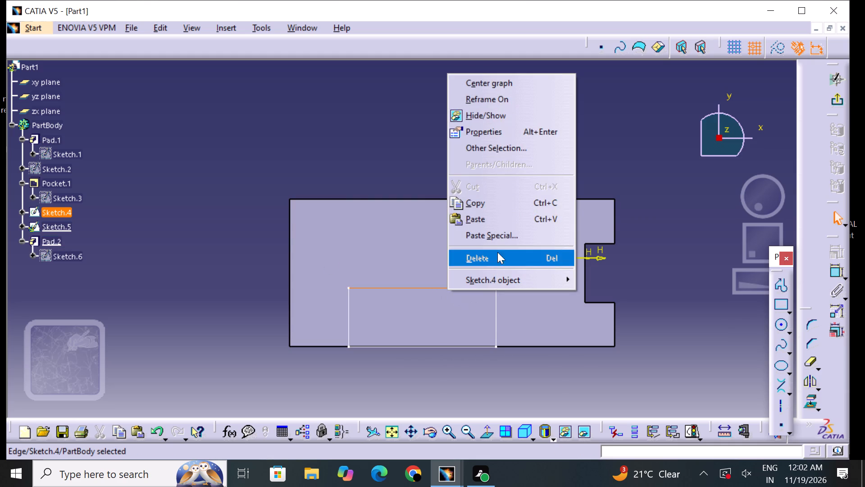
{"action": "left_click", "coordinate": [501, 118]}
{"action": "left_click", "coordinate": [671, 310]}
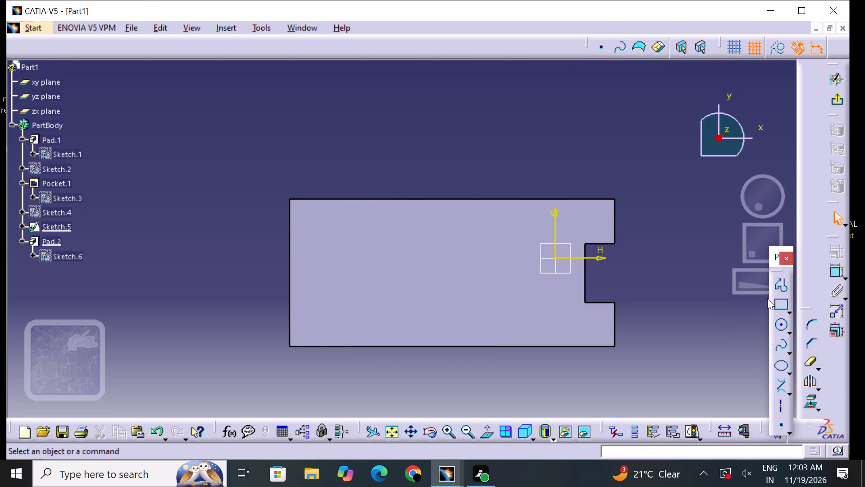
Sketch a rectangle about 20 mm high inside the top face, with its upper left corner at H -70 mm, V 0 mm.
{"action": "left_click", "coordinate": [781, 307]}
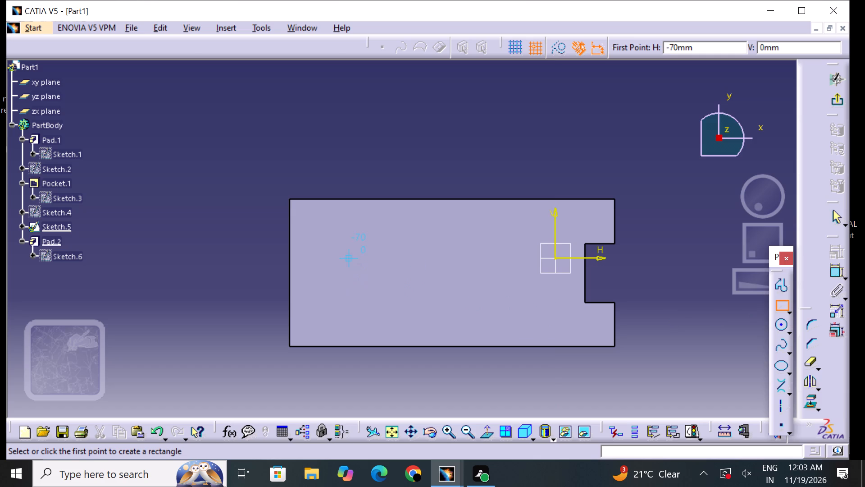
{"action": "left_click_drag", "start_coordinate": [357, 273], "coordinate": [366, 274]}
{"action": "left_click", "coordinate": [525, 320]}
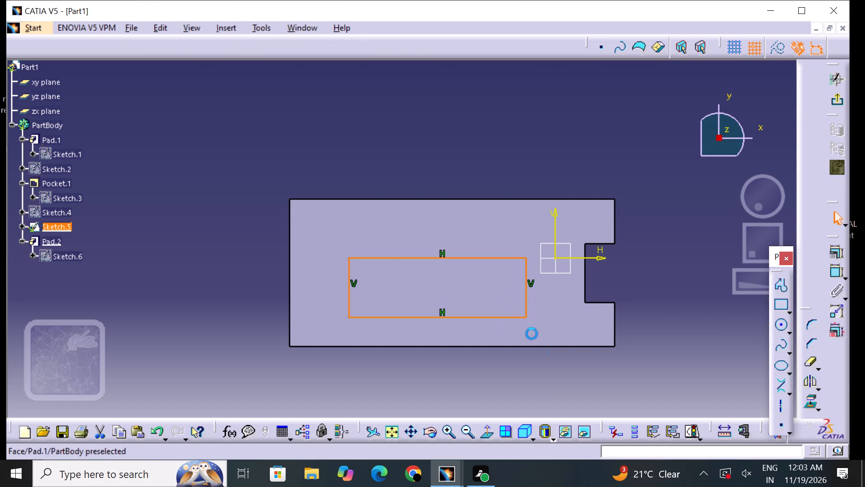
{"action": "left_click", "coordinate": [561, 375]}
Dimension the new rectangle's right vertical side and set its length to 18 mm.
{"action": "left_click", "coordinate": [836, 271]}
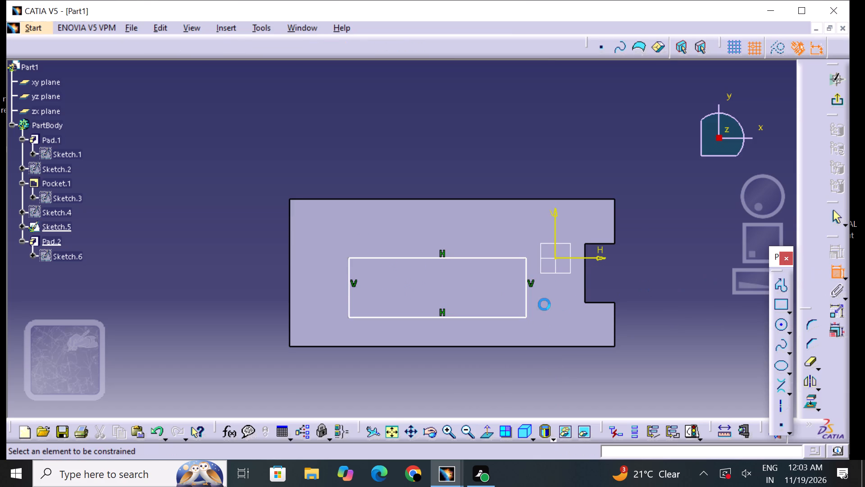
{"action": "left_click_drag", "start_coordinate": [526, 302], "coordinate": [532, 302]}
{"action": "left_click", "coordinate": [540, 299]}
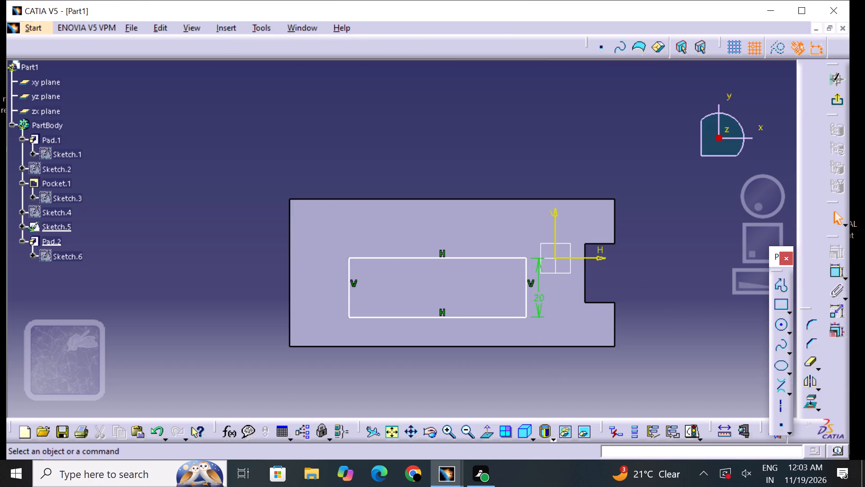
{"action": "double_click", "coordinate": [536, 299]}
{"action": "key", "text": "BackSpace"}
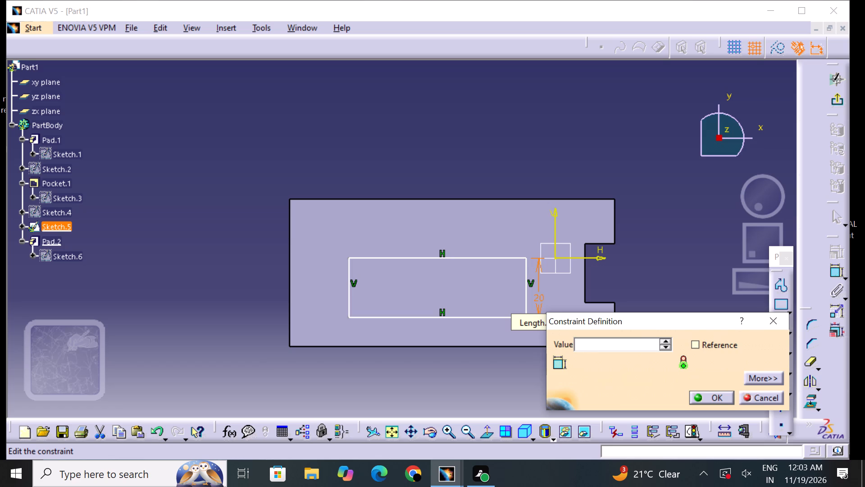
{"action": "type", "text": "18"}
{"action": "key", "text": "Return"}
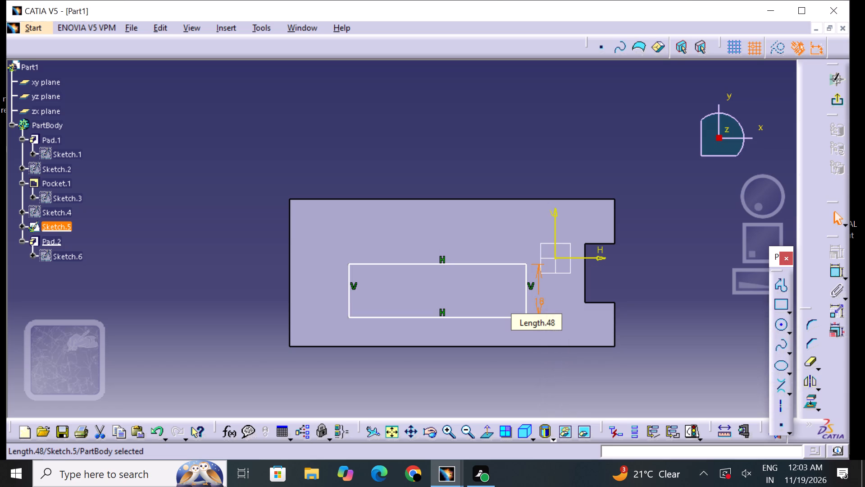
{"action": "left_click", "coordinate": [538, 380]}
Dimension the length of the rectangle's upper horizontal side, placing the dimension just above it.
{"action": "left_click", "coordinate": [837, 272]}
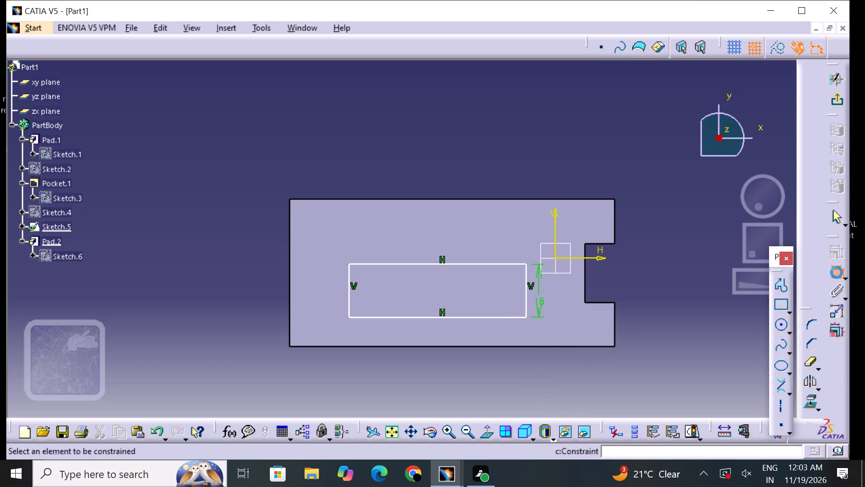
{"action": "left_click", "coordinate": [456, 261]}
{"action": "left_click", "coordinate": [464, 264]}
{"action": "left_click", "coordinate": [444, 247]}
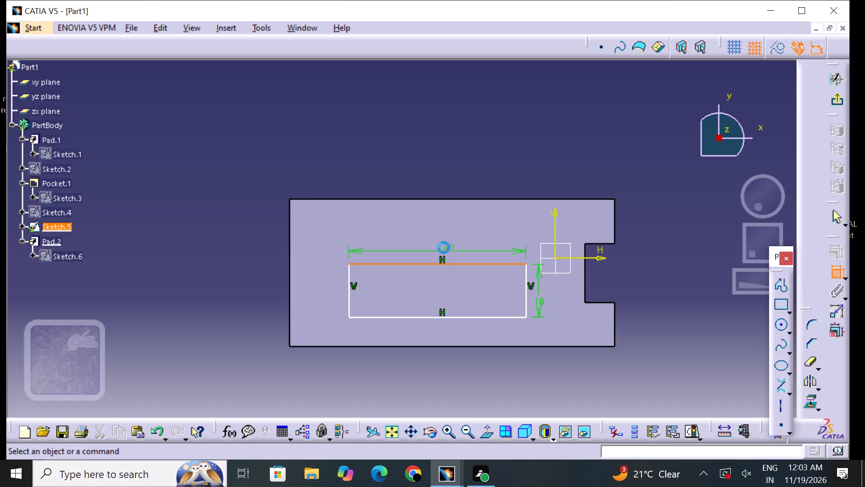
{"action": "left_click_drag", "start_coordinate": [512, 390], "coordinate": [516, 388]}
Make the rectangle's lower side coincident with the block face's lower edge.
{"action": "left_click", "coordinate": [833, 268]}
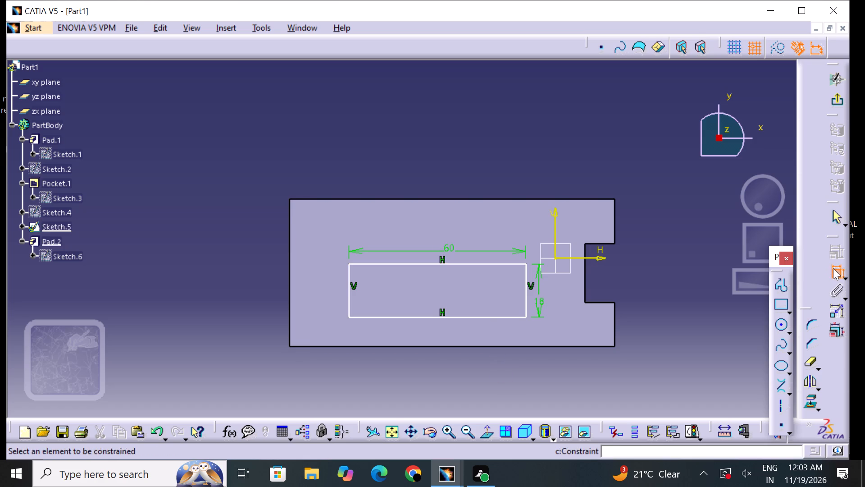
{"action": "left_click", "coordinate": [494, 317]}
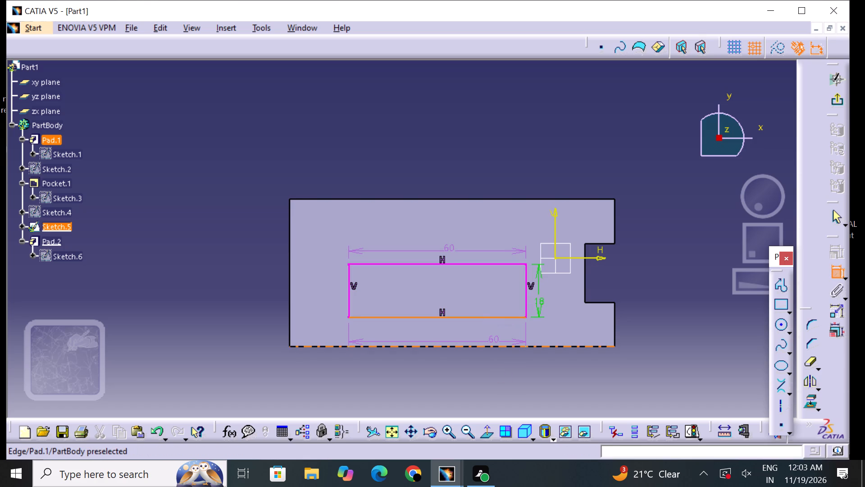
{"action": "left_click", "coordinate": [494, 345]}
{"action": "right_click", "coordinate": [495, 345]}
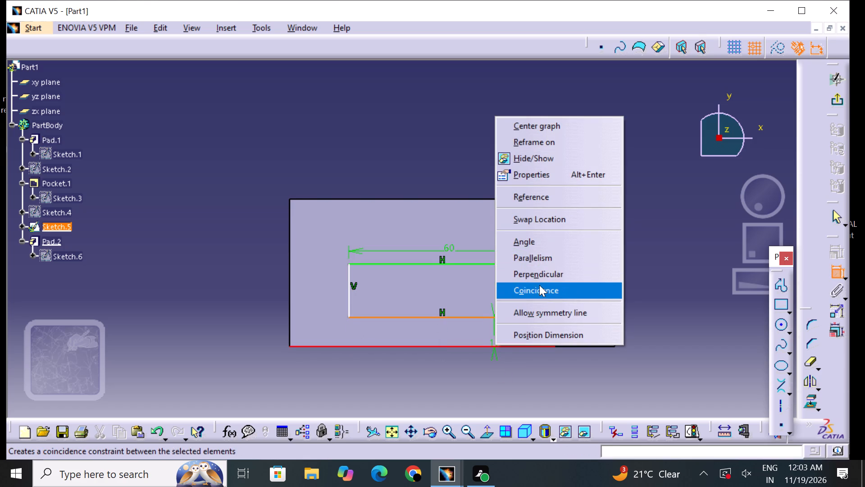
{"action": "left_click", "coordinate": [540, 289]}
{"action": "left_click", "coordinate": [545, 357]}
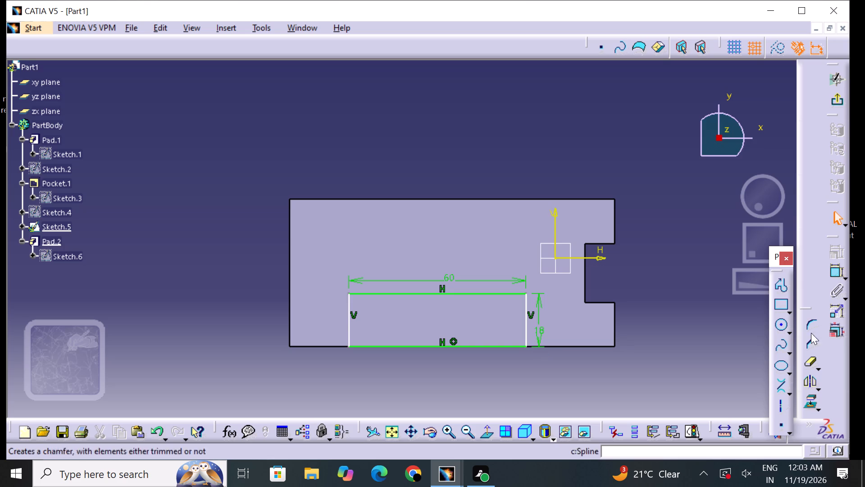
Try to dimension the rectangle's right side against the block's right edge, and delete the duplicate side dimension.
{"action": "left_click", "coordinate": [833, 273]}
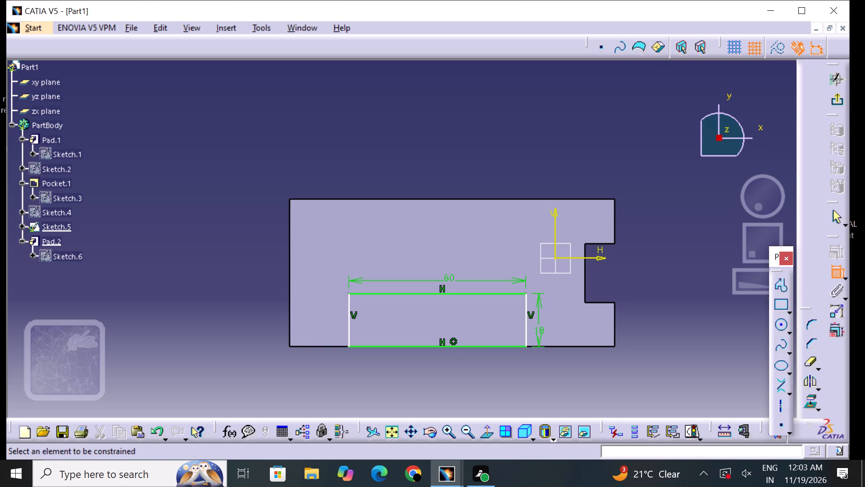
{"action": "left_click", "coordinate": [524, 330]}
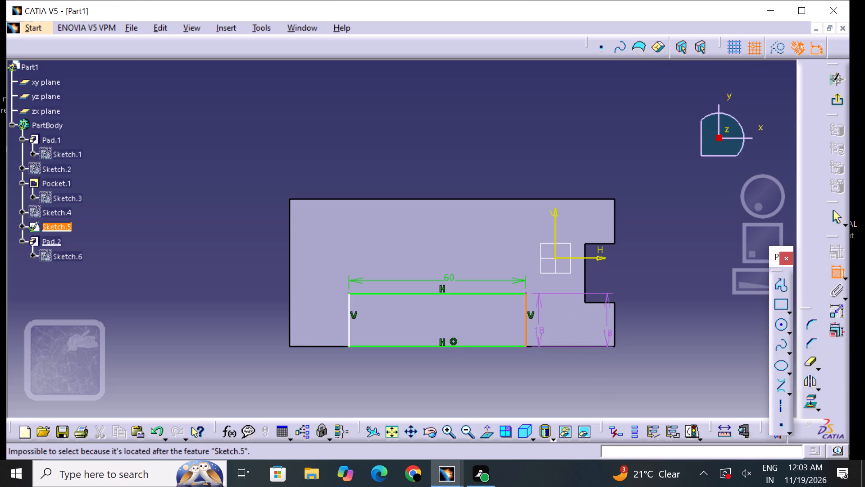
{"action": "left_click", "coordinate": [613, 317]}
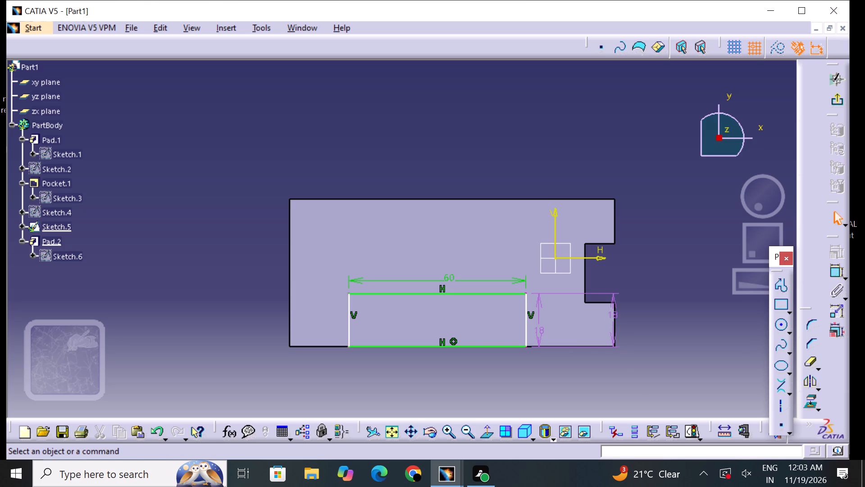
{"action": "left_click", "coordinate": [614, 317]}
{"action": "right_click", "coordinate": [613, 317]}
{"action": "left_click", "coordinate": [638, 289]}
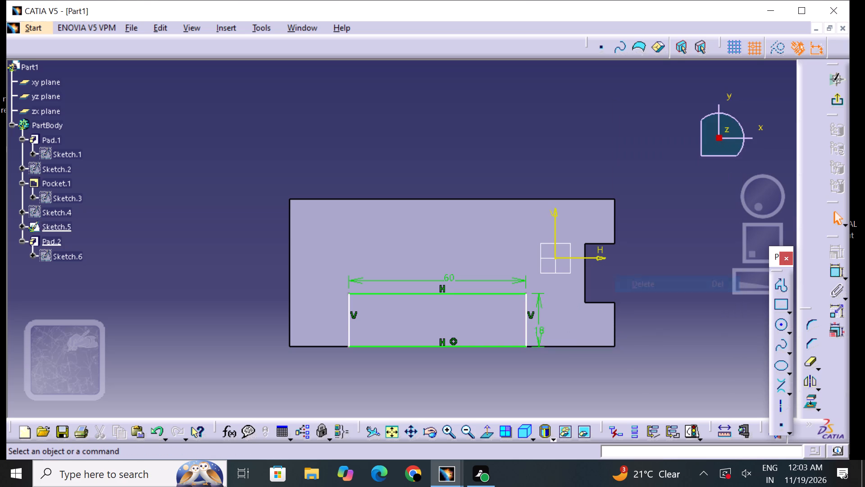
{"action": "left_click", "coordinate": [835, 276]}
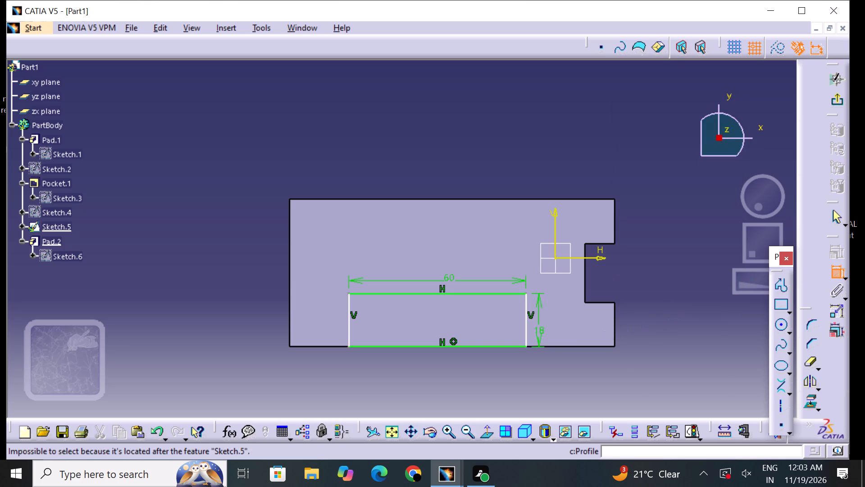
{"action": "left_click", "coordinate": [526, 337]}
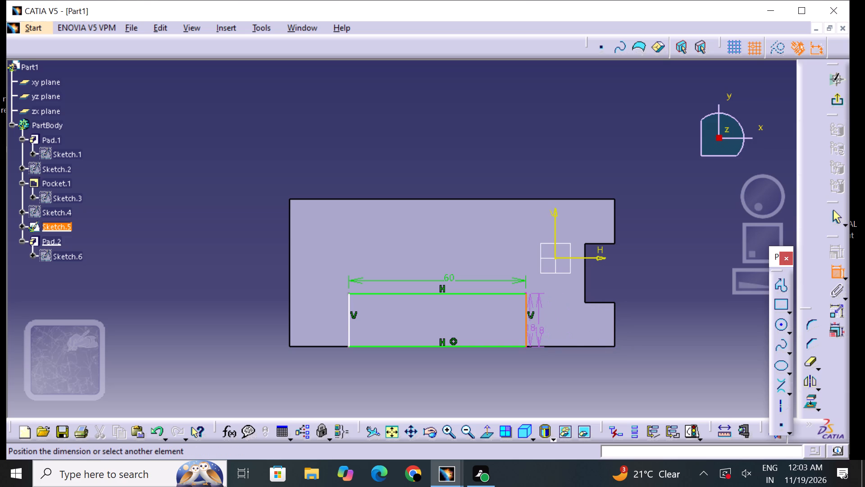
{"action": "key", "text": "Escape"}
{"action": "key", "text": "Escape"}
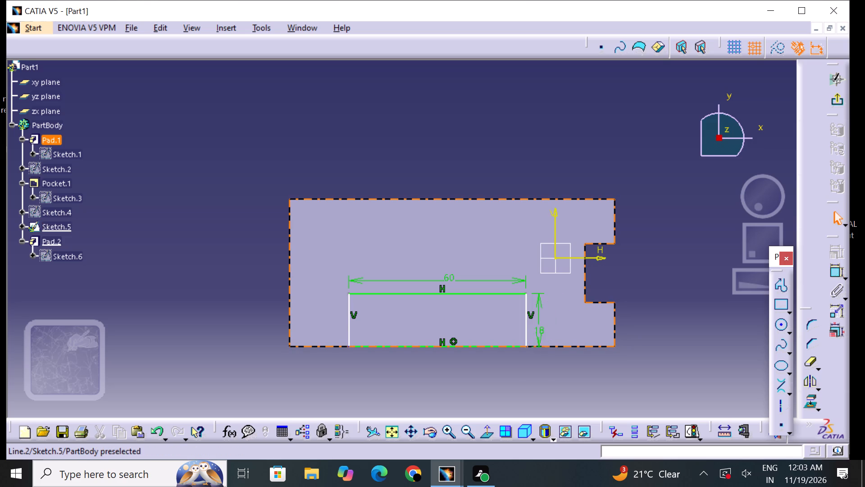
Exit the sketch and pad the rectangle 15 mm upward from the block's top face.
{"action": "left_click", "coordinate": [840, 93]}
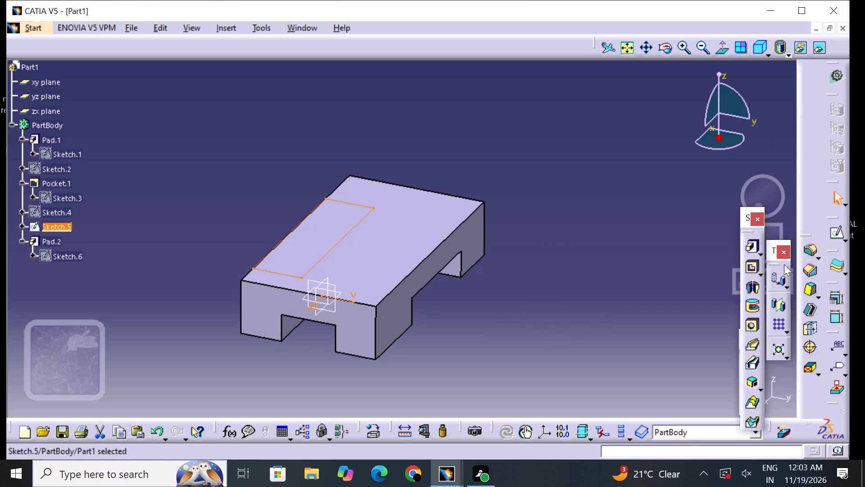
{"action": "left_click", "coordinate": [751, 250]}
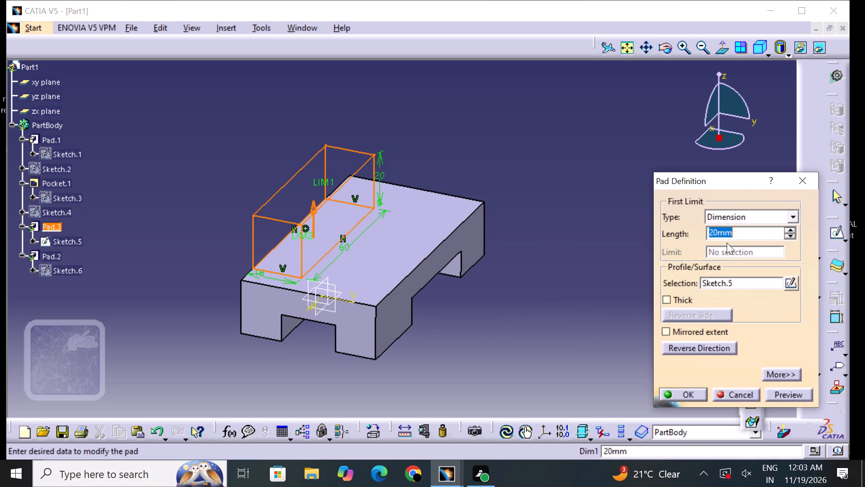
{"action": "key", "text": "BackSpace"}
{"action": "type", "text": "15"}
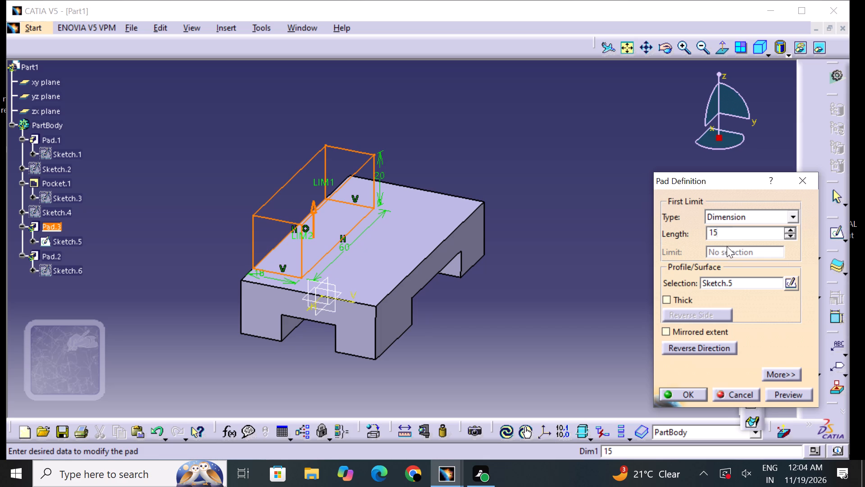
{"action": "left_click", "coordinate": [688, 398]}
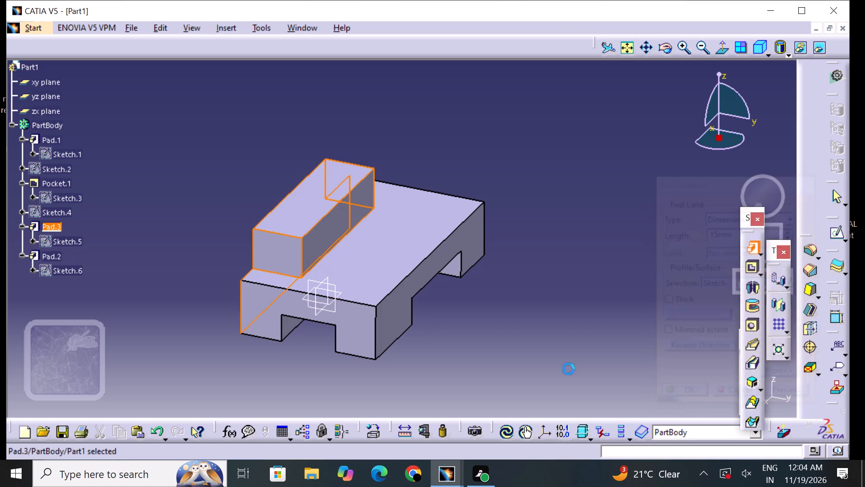
{"action": "left_click", "coordinate": [554, 364]}
On the raised pad's long inner side face, sketch a circle of about 10 mm radius centred at H 40 mm, V 10 mm.
{"action": "middle_click_drag", "start_coordinate": [524, 342], "coordinate": [510, 312]}
{"action": "middle_click_drag", "start_coordinate": [530, 281], "coordinate": [468, 314]}
{"action": "right_click_drag", "start_coordinate": [525, 292], "coordinate": [468, 314]}
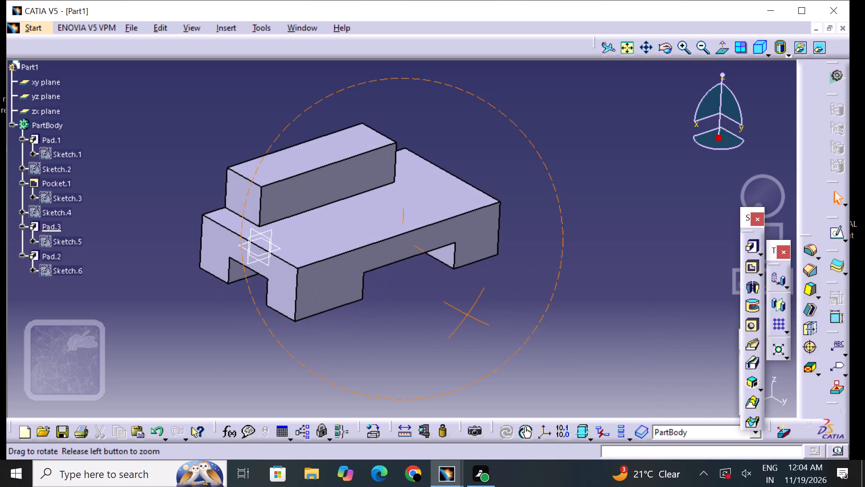
{"action": "middle_click_drag", "start_coordinate": [468, 314], "coordinate": [485, 308]}
{"action": "right_click_drag", "start_coordinate": [468, 314], "coordinate": [486, 307]}
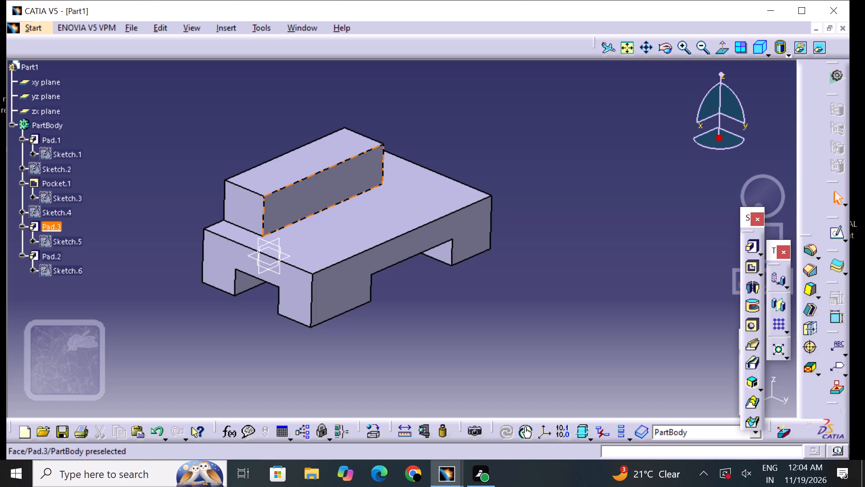
{"action": "left_click", "coordinate": [322, 187]}
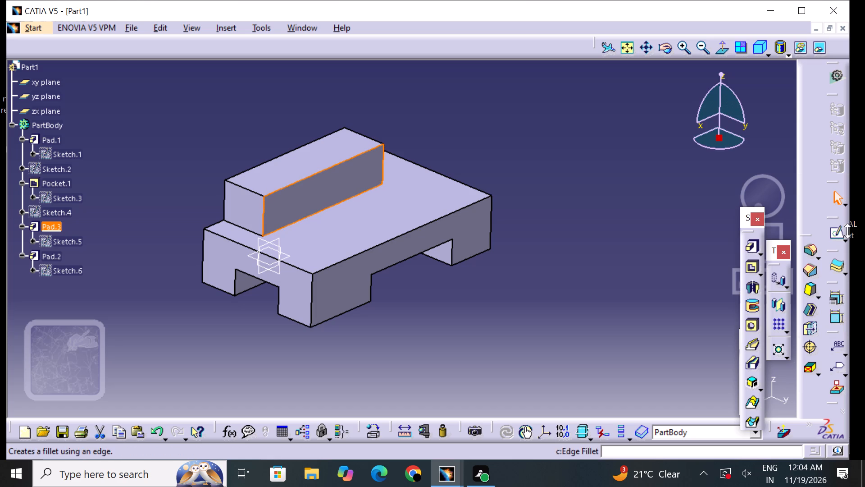
{"action": "left_click", "coordinate": [834, 230]}
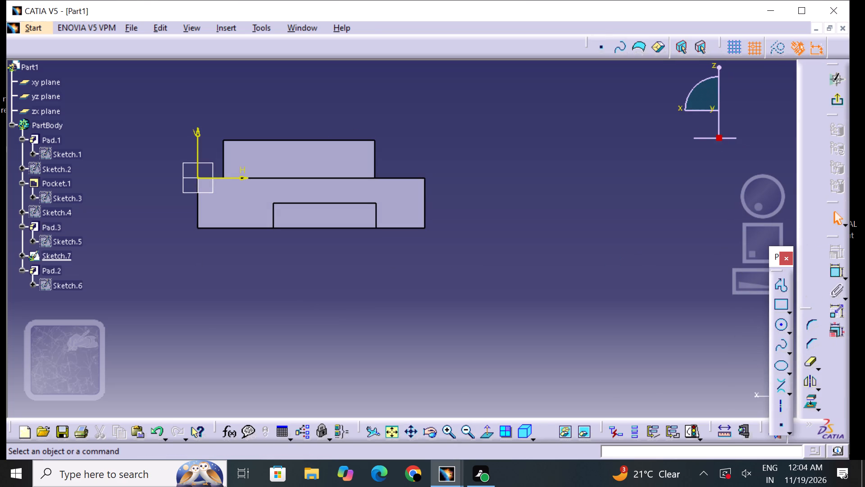
{"action": "middle_click_drag", "start_coordinate": [542, 248], "coordinate": [610, 284]}
{"action": "left_click", "coordinate": [776, 327]}
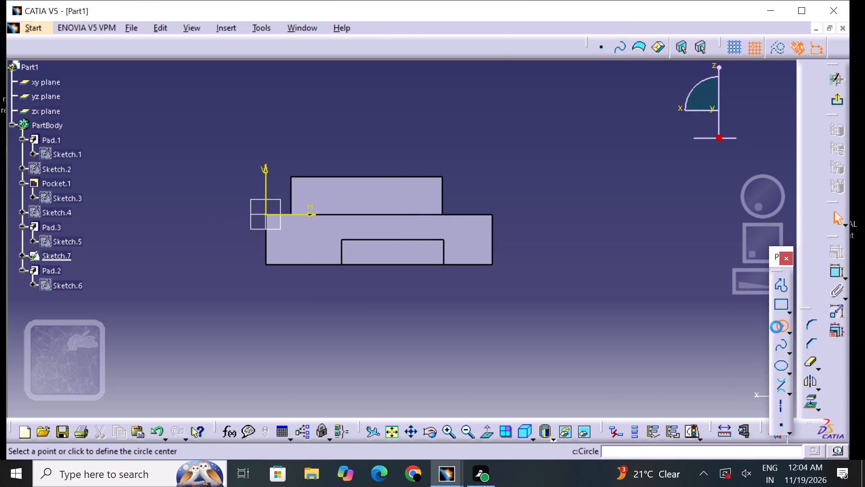
{"action": "left_click", "coordinate": [369, 197]}
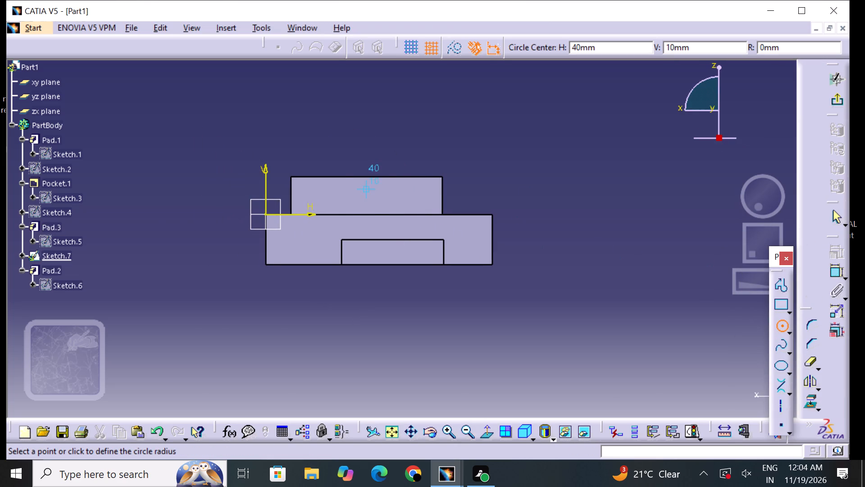
{"action": "left_click", "coordinate": [383, 199]}
{"action": "left_click_drag", "start_coordinate": [495, 201], "coordinate": [502, 204]}
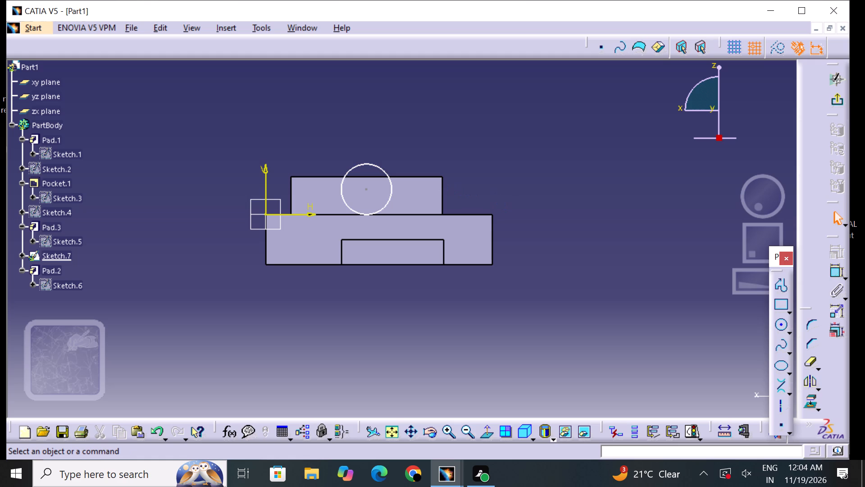
Dimension the circle, switch the constraint from radius to diameter, and set the diameter to 18 mm.
{"action": "left_click", "coordinate": [830, 268]}
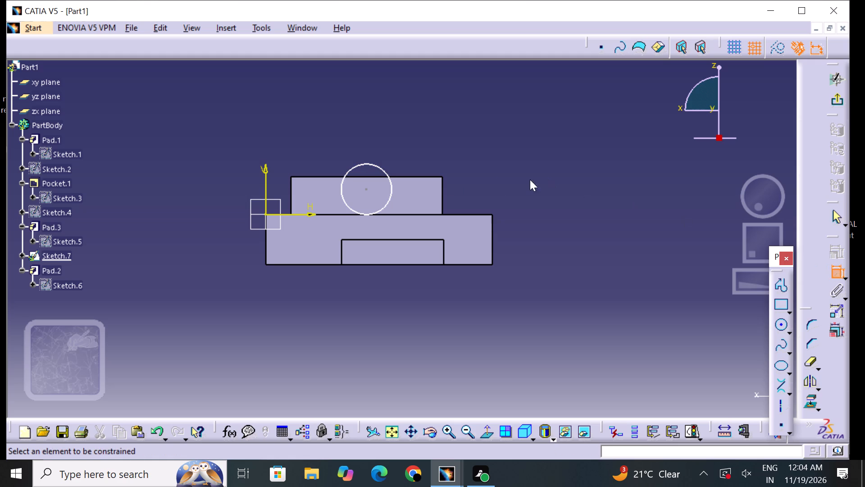
{"action": "left_click", "coordinate": [382, 168]}
{"action": "left_click", "coordinate": [433, 144]}
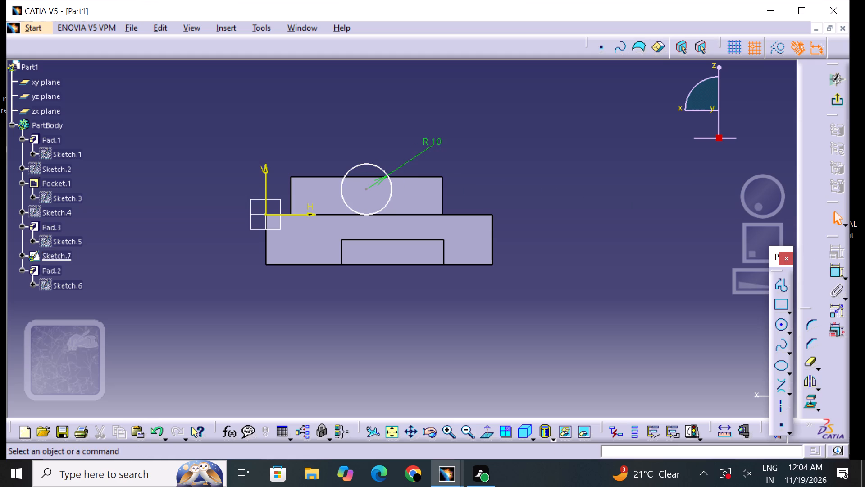
{"action": "double_click", "coordinate": [433, 144]}
{"action": "left_click", "coordinate": [592, 356]}
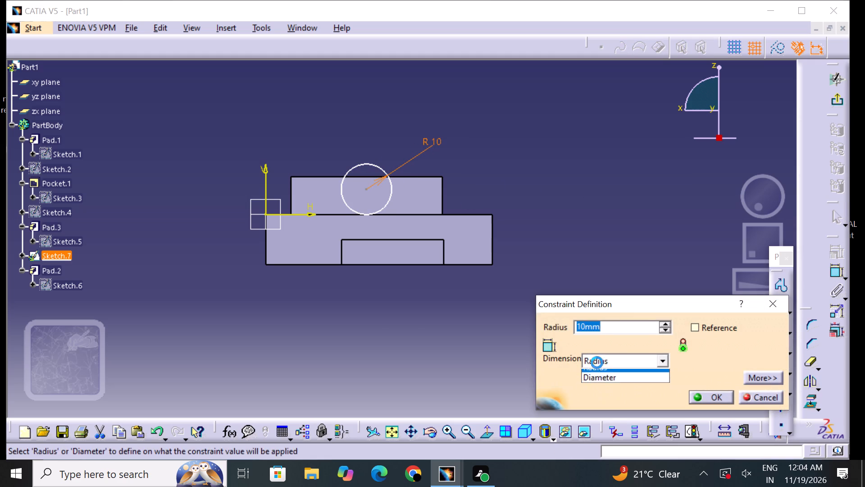
{"action": "left_click", "coordinate": [610, 381]}
{"action": "left_click", "coordinate": [607, 326]}
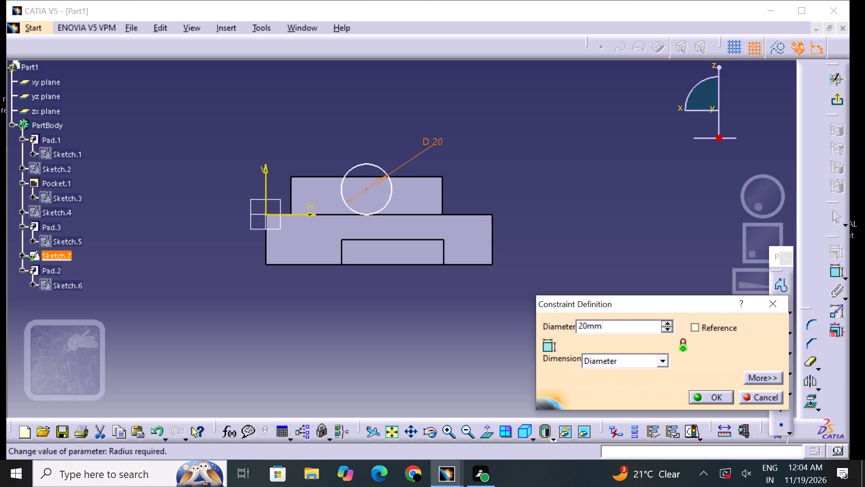
{"action": "key", "text": "BackSpace"}
{"action": "key", "text": "BackSpace"}
{"action": "key", "text": "BackSpace"}
{"action": "key", "text": "BackSpace"}
{"action": "key", "text": "BackSpace"}
{"action": "key", "text": "BackSpace"}
{"action": "key", "text": "BackSpace"}
{"action": "key", "text": "BackSpace"}
{"action": "key", "text": "1"}
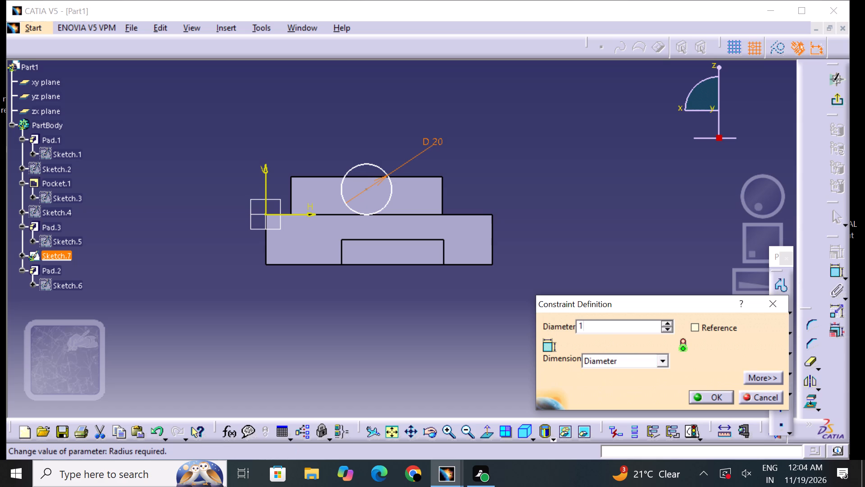
{"action": "key", "text": "8"}
{"action": "key", "text": "Return"}
{"action": "left_click", "coordinate": [607, 322]}
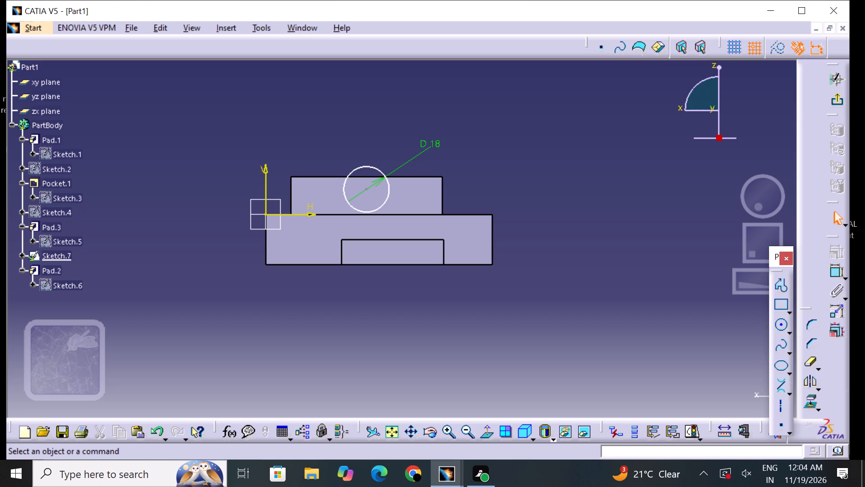
Set the circle's diameter to 10 mm.
{"action": "double_click", "coordinate": [429, 142]}
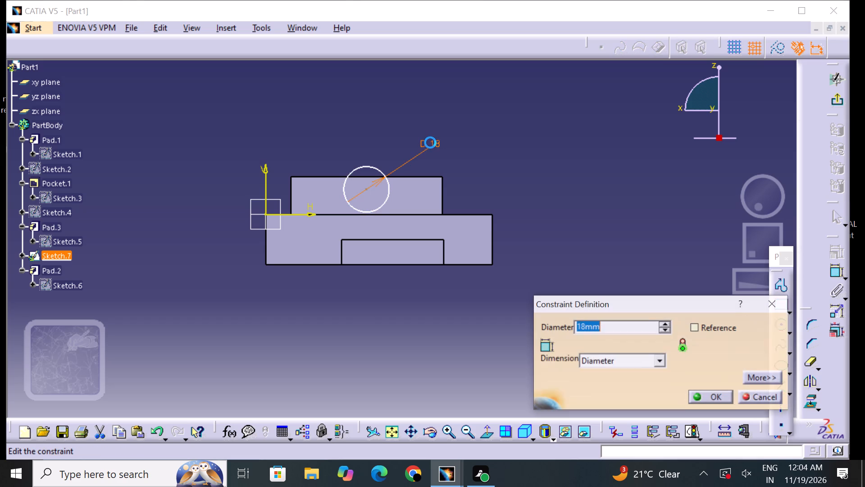
{"action": "key", "text": "Delete"}
{"action": "key", "text": "1"}
{"action": "key", "text": "0"}
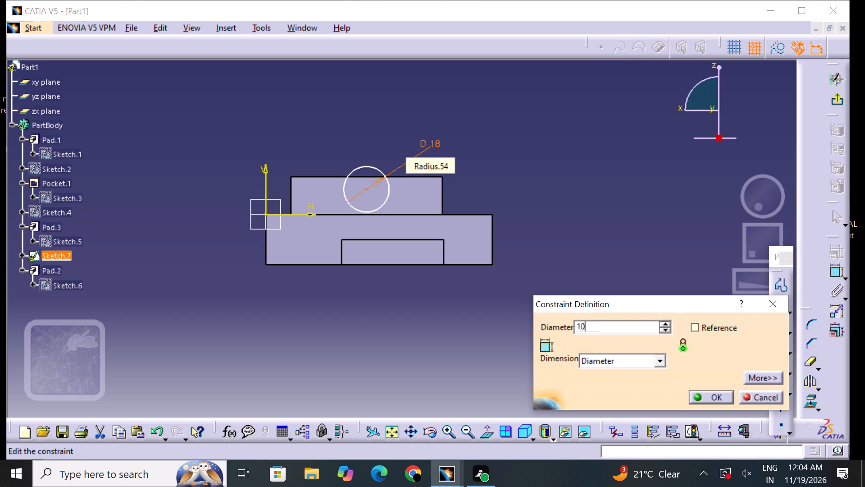
{"action": "key", "text": "Return"}
{"action": "left_click_drag", "start_coordinate": [464, 129], "coordinate": [462, 135]}
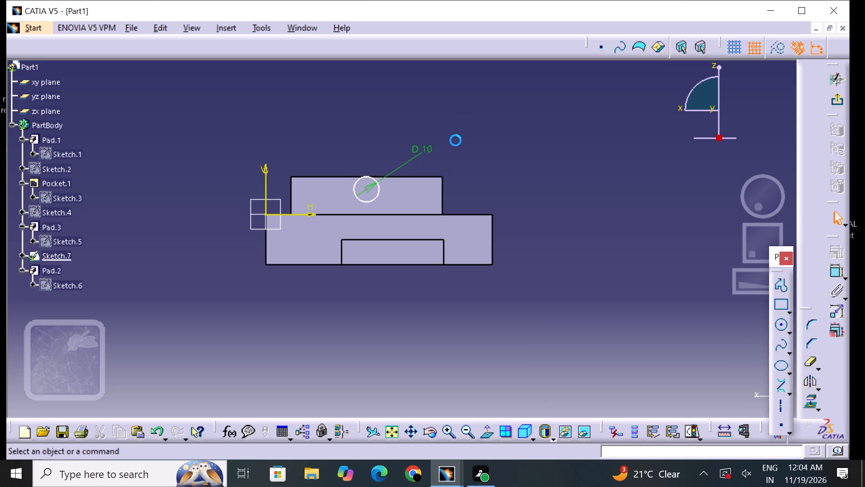
Reposition the circle freehand within the raised pad's side face, with its centre about 5 mm above the block's top edge.
{"action": "left_click_drag", "start_coordinate": [373, 202], "coordinate": [375, 211]}
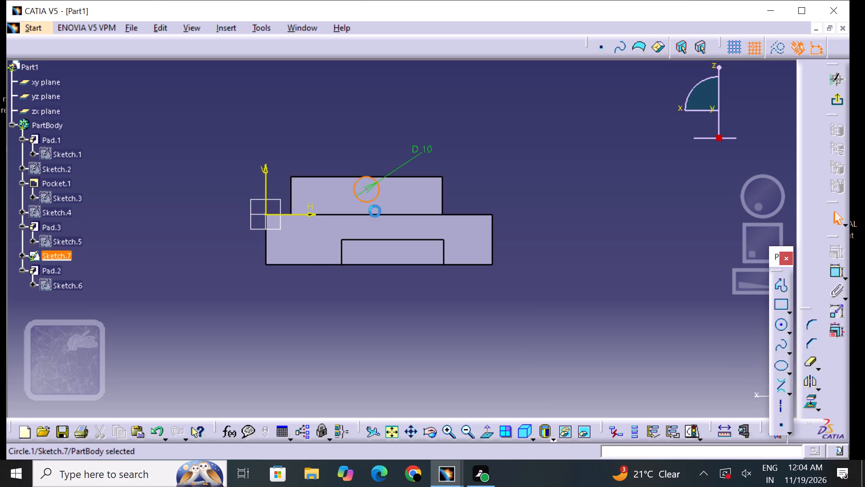
{"action": "left_click_drag", "start_coordinate": [375, 211], "coordinate": [375, 213]}
{"action": "left_click_drag", "start_coordinate": [373, 204], "coordinate": [379, 199]}
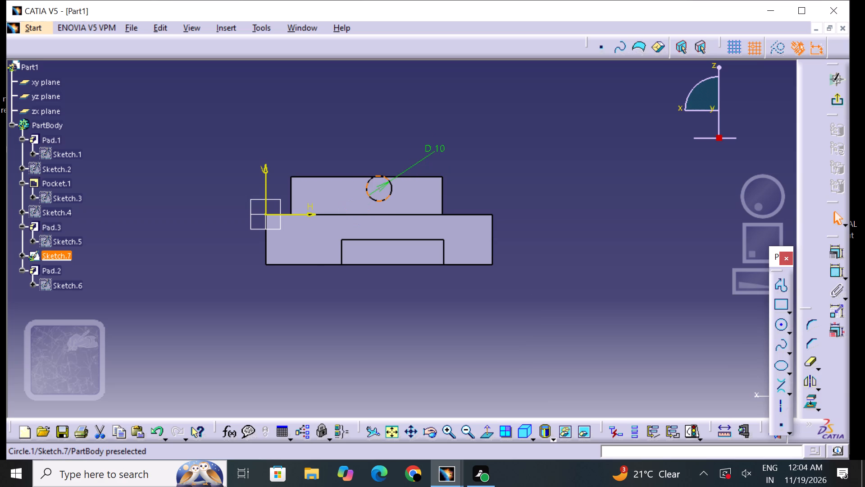
{"action": "left_click_drag", "start_coordinate": [375, 198], "coordinate": [371, 205]}
{"action": "left_click", "coordinate": [374, 192]}
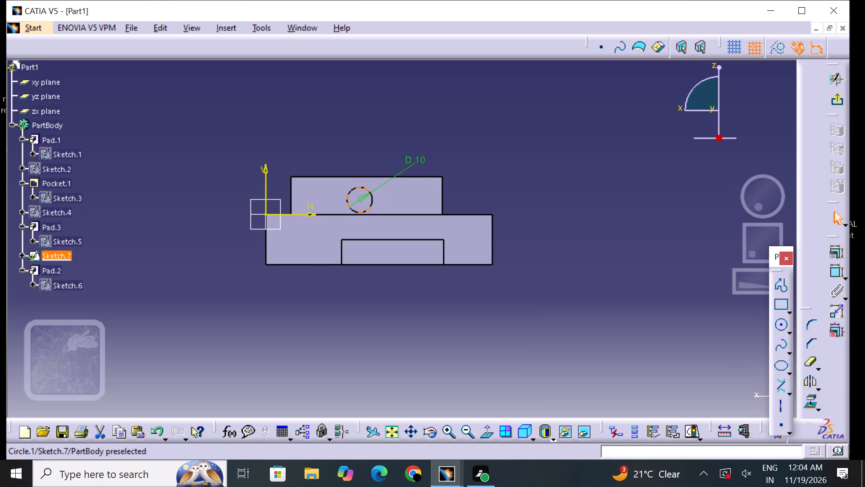
{"action": "left_click_drag", "start_coordinate": [366, 193], "coordinate": [371, 189]}
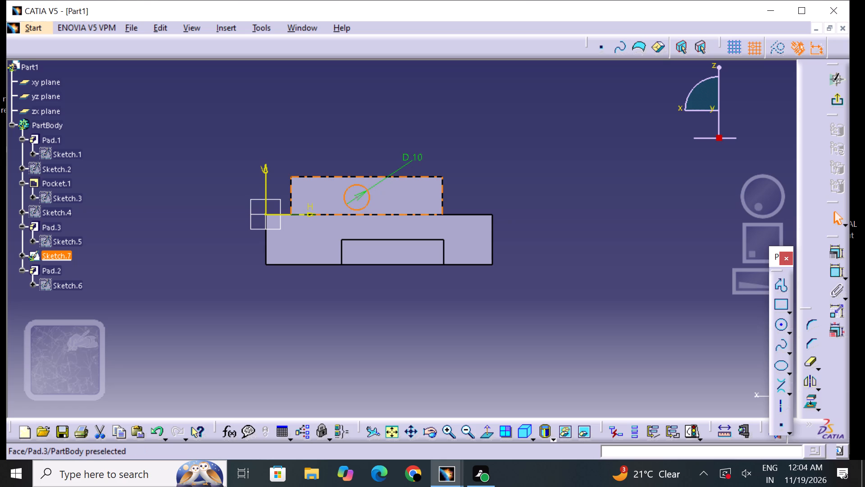
{"action": "left_click_drag", "start_coordinate": [371, 198], "coordinate": [377, 197]}
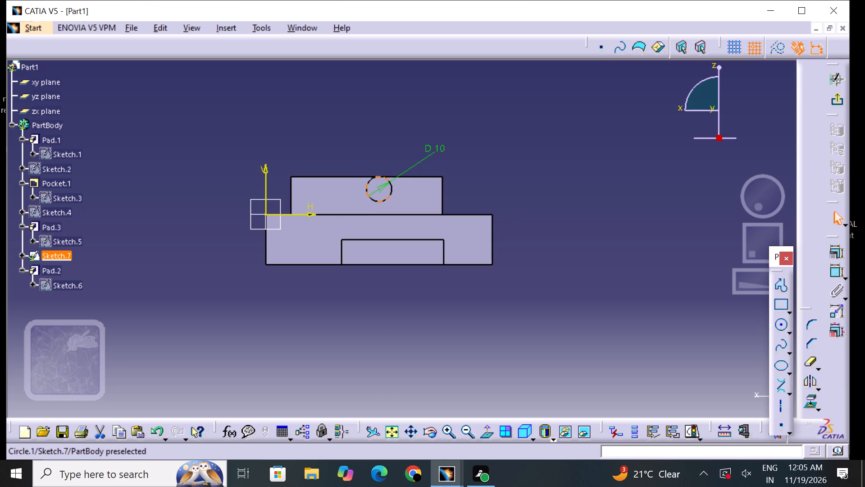
{"action": "left_click_drag", "start_coordinate": [377, 197], "coordinate": [378, 202]}
{"action": "left_click_drag", "start_coordinate": [378, 202], "coordinate": [379, 196]}
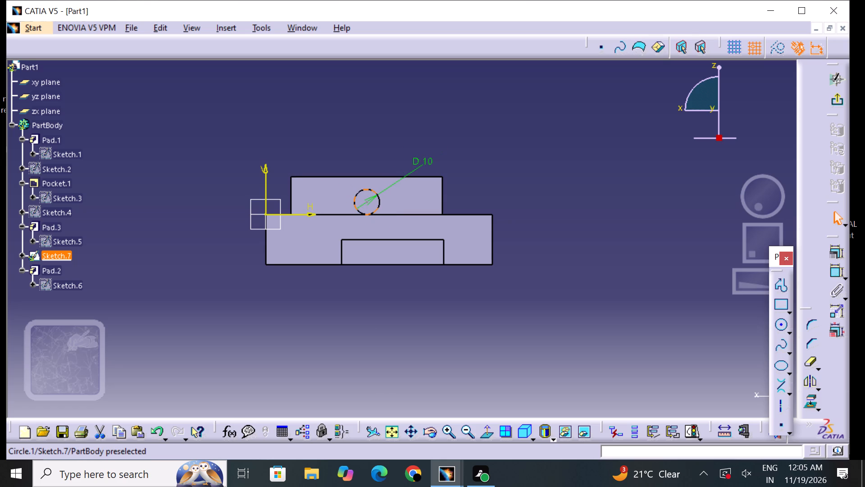
{"action": "left_click_drag", "start_coordinate": [379, 196], "coordinate": [380, 192]}
{"action": "left_click_drag", "start_coordinate": [369, 190], "coordinate": [373, 189]}
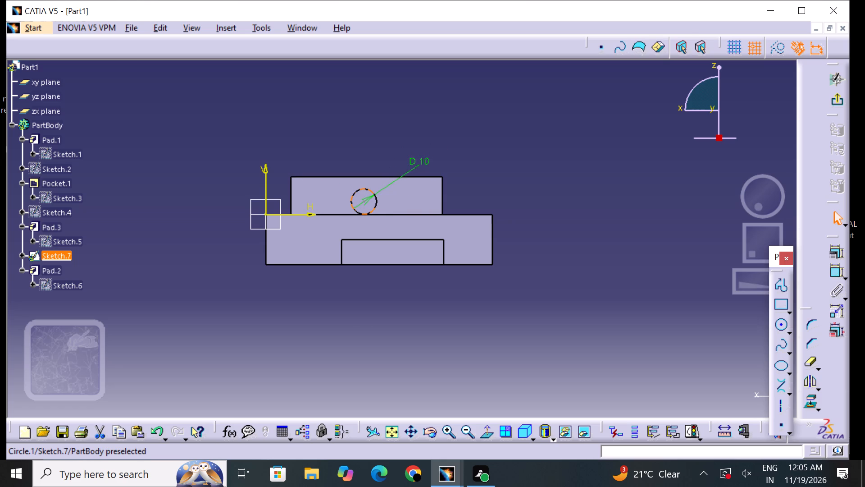
{"action": "left_click_drag", "start_coordinate": [373, 189], "coordinate": [376, 185]}
{"action": "left_click", "coordinate": [489, 193]}
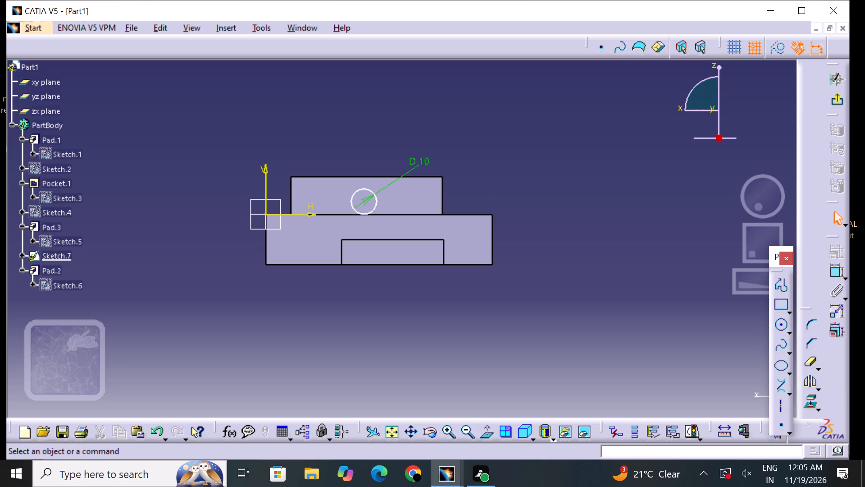
Dimension the circle's centre from the block's top edge and set the distance to 6 mm.
{"action": "left_click", "coordinate": [832, 271]}
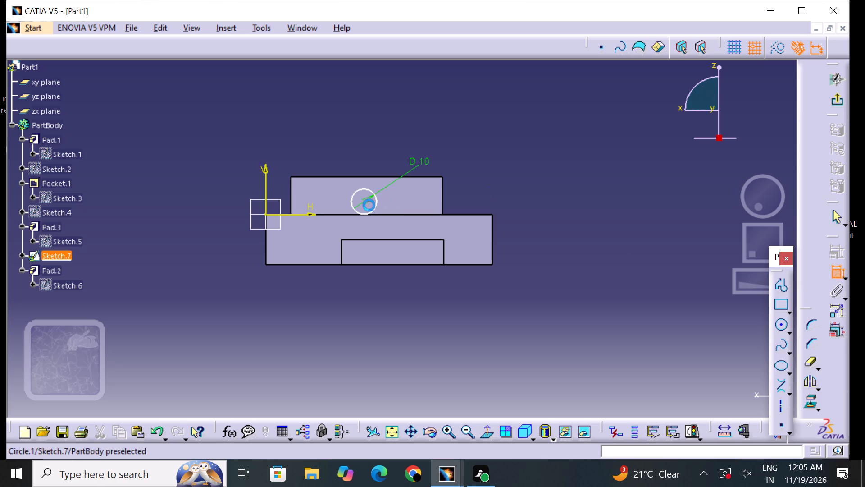
{"action": "left_click", "coordinate": [364, 202]}
{"action": "left_click", "coordinate": [383, 213]}
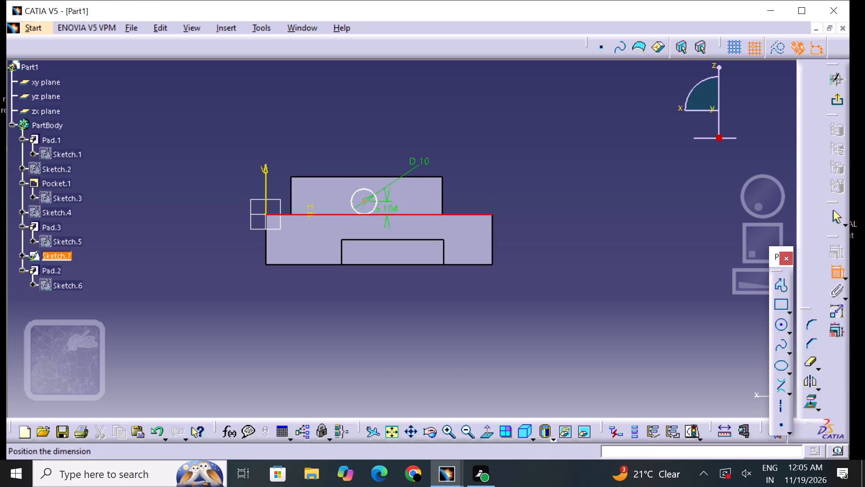
{"action": "left_click", "coordinate": [389, 205]}
{"action": "double_click", "coordinate": [393, 202]}
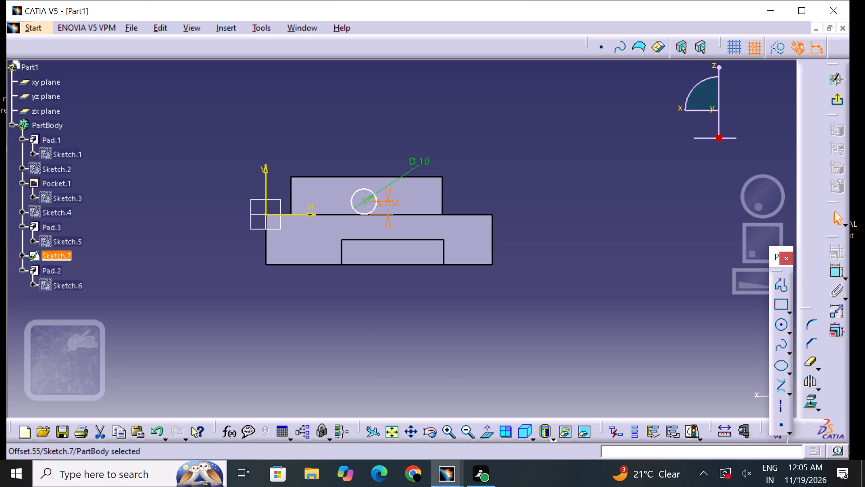
{"action": "left_click", "coordinate": [395, 205]}
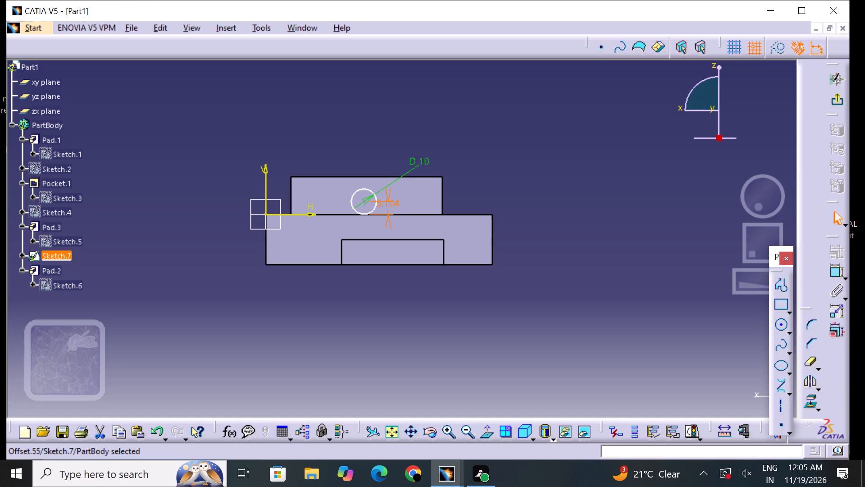
{"action": "double_click", "coordinate": [395, 205]}
{"action": "key", "text": "BackSpace"}
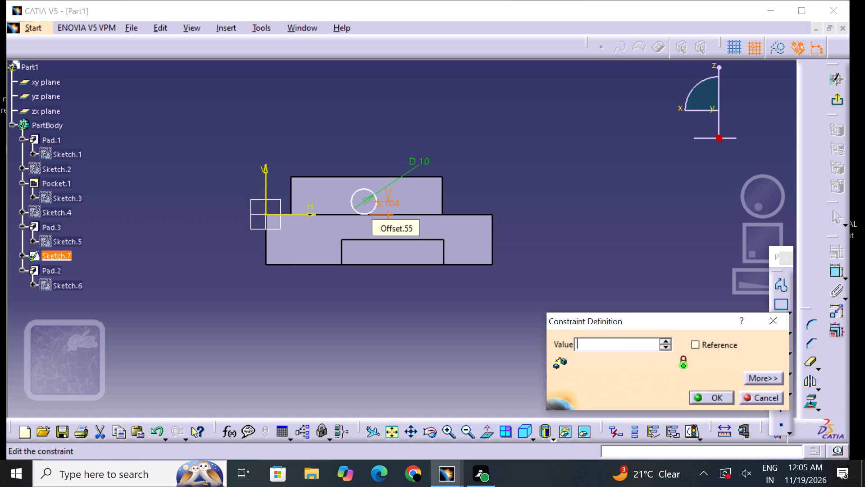
{"action": "key", "text": "6"}
{"action": "key", "text": "Return"}
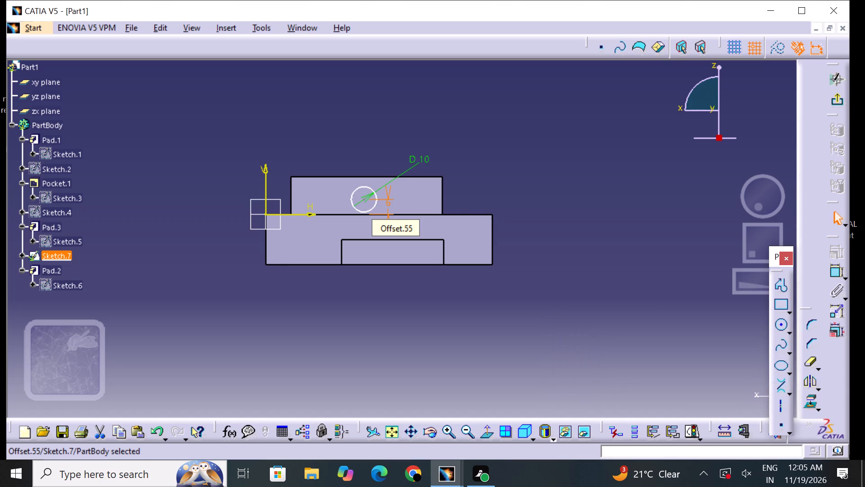
{"action": "left_click_drag", "start_coordinate": [513, 203], "coordinate": [517, 206]}
Exit the sketch and cut the circle through the raised pad as a pocket with the Up to next limit.
{"action": "left_click_drag", "start_coordinate": [837, 94], "coordinate": [834, 105]}
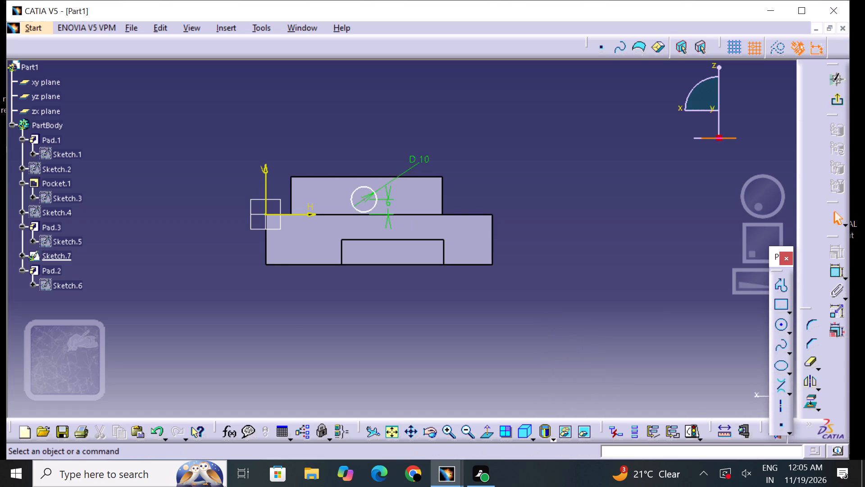
{"action": "left_click", "coordinate": [839, 95]}
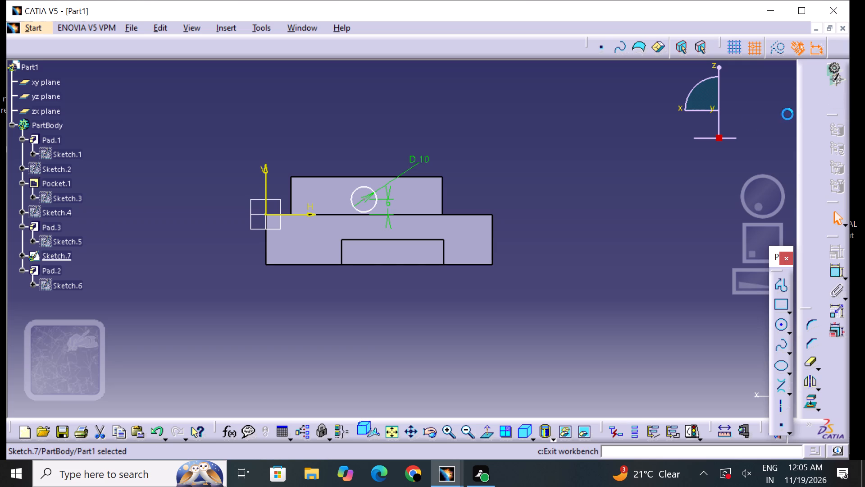
{"action": "left_click", "coordinate": [756, 269]}
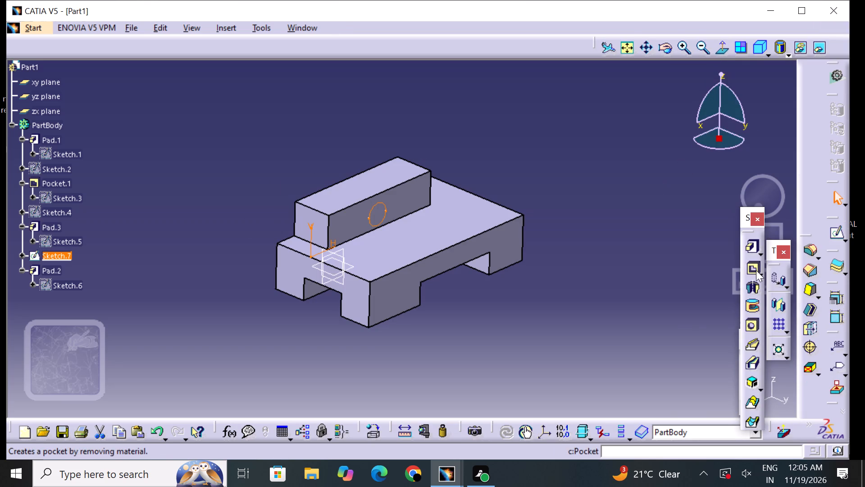
{"action": "left_click", "coordinate": [731, 224]}
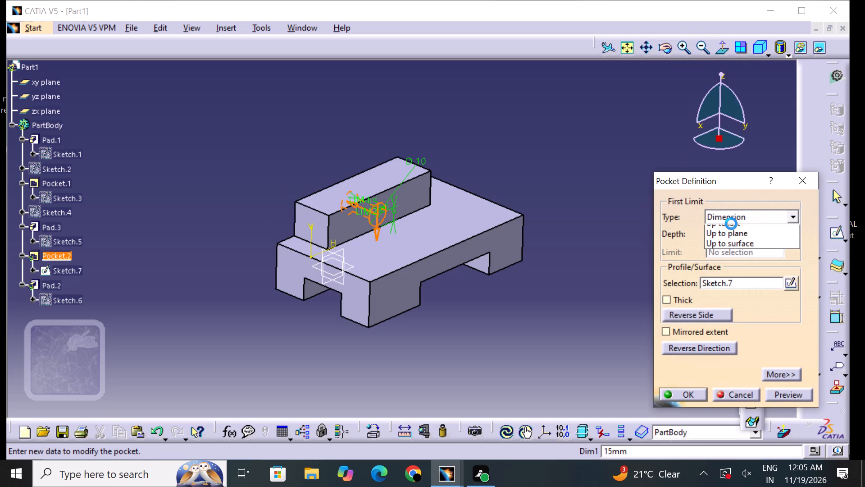
{"action": "left_click", "coordinate": [739, 242]}
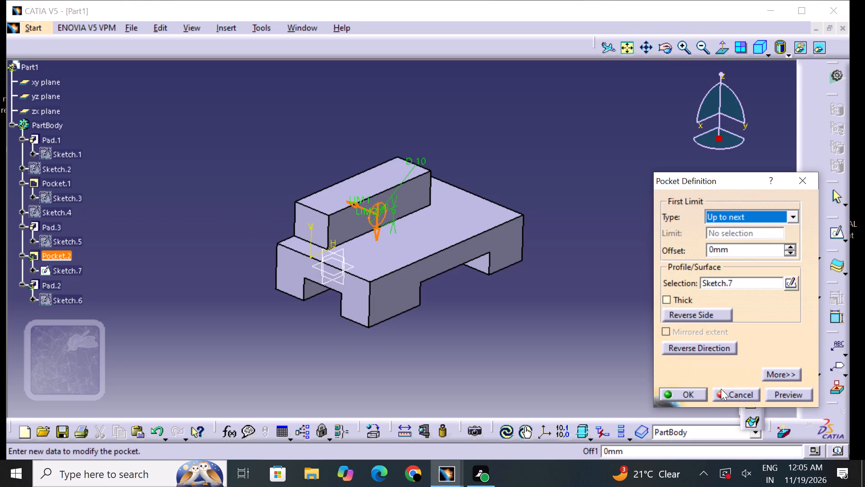
{"action": "left_click", "coordinate": [691, 393]}
{"action": "left_click", "coordinate": [640, 374]}
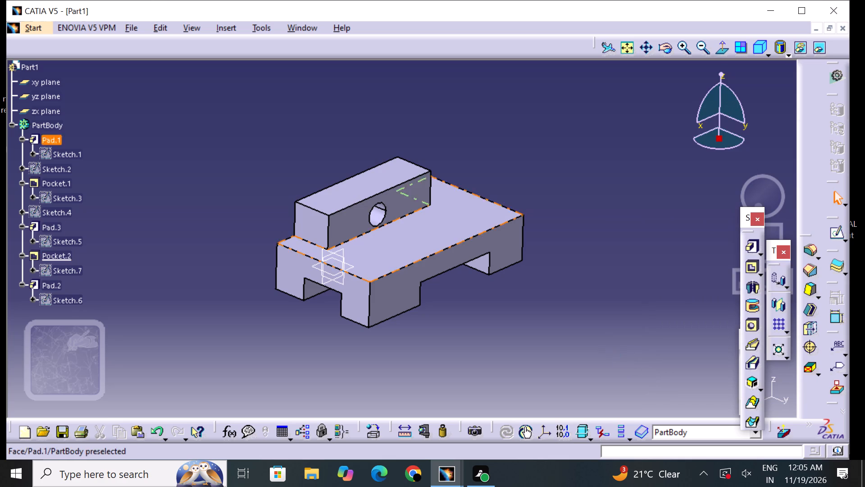
Try to chamfer the raised pad's two short top end edges with a 20 mm length at 45 degrees.
{"action": "left_click", "coordinate": [810, 271]}
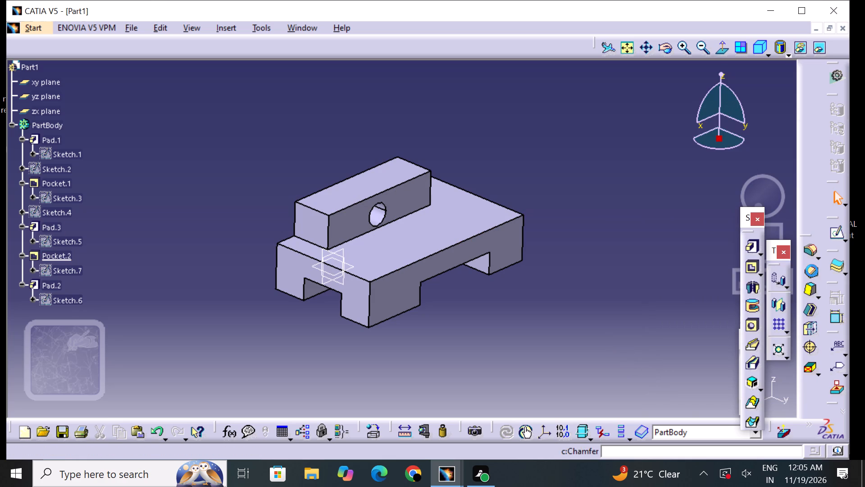
{"action": "left_click", "coordinate": [321, 211]}
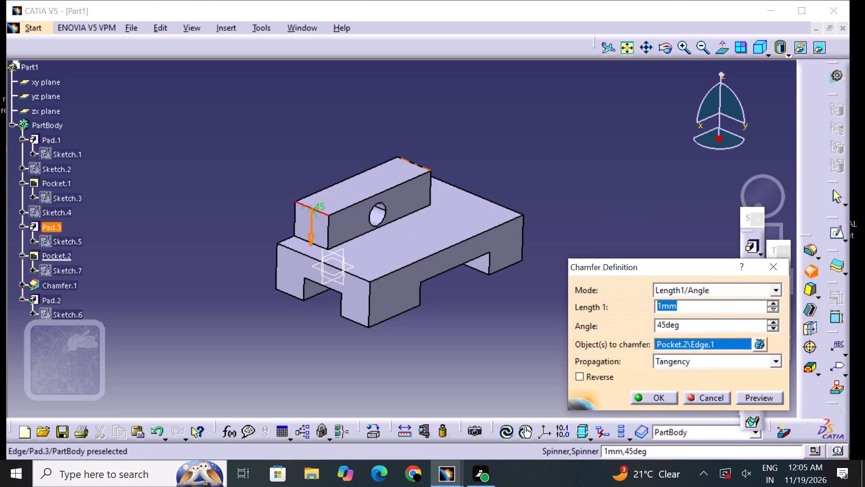
{"action": "left_click", "coordinate": [414, 164]}
{"action": "key", "text": "BackSpace"}
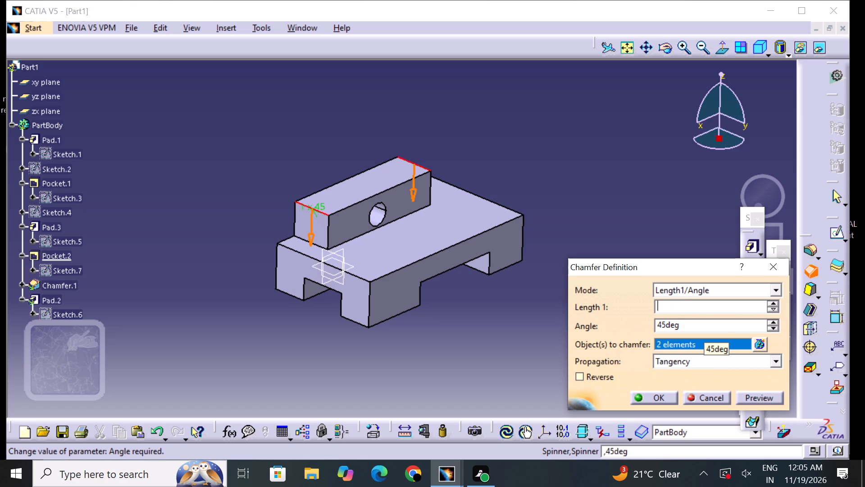
{"action": "type", "text": "20"}
{"action": "key", "text": "Return"}
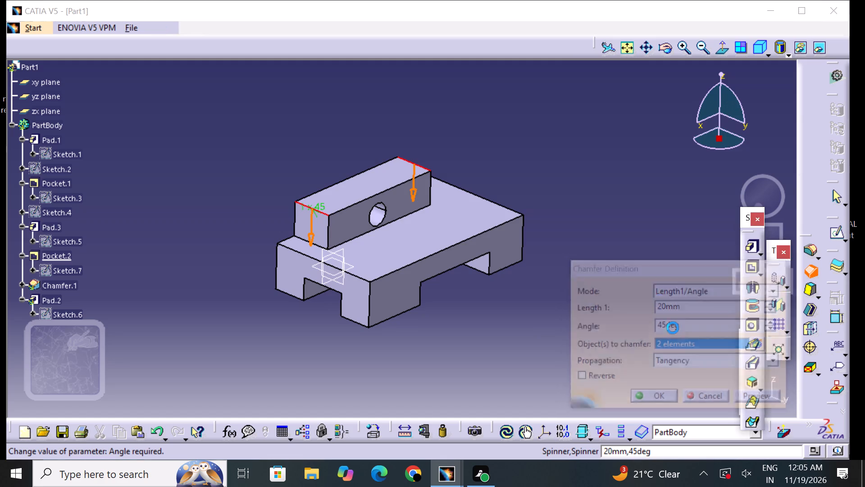
{"action": "left_click", "coordinate": [521, 189]}
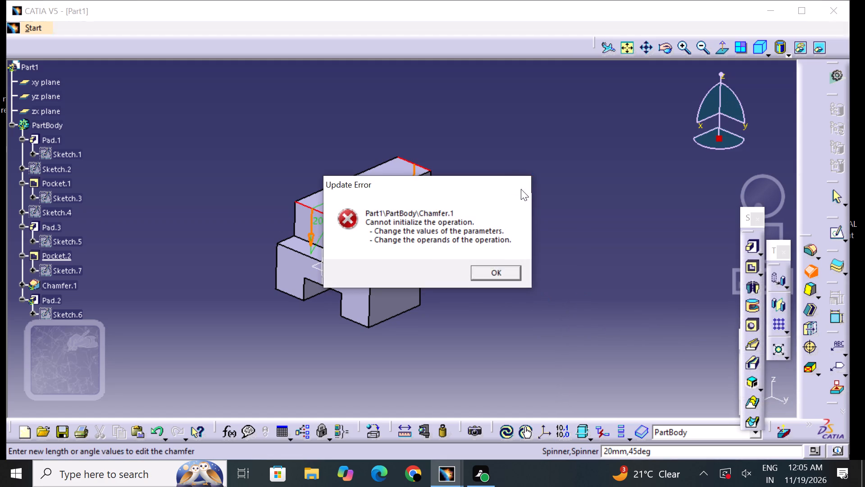
Set the chamfer length to 15 mm and apply it to the two selected edges.
{"action": "key", "text": "BackSpace"}
{"action": "key", "text": "BackSpace"}
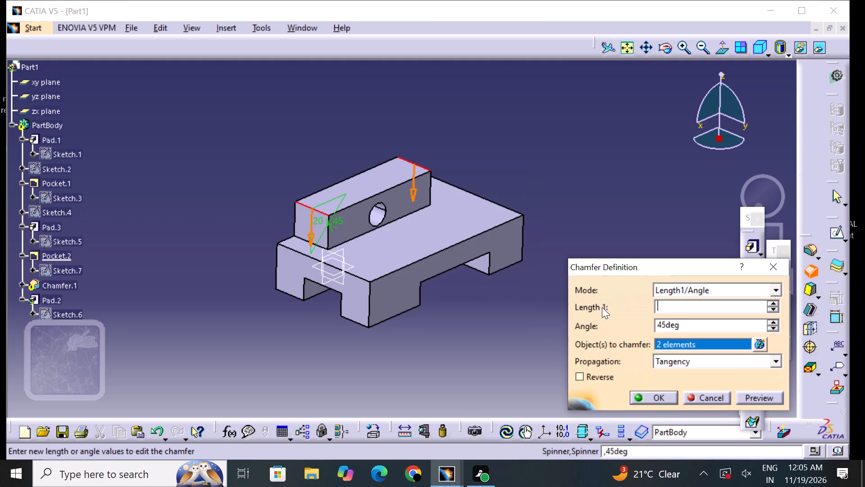
{"action": "type", "text": "15"}
{"action": "key", "text": "Return"}
{"action": "left_click", "coordinate": [596, 308]}
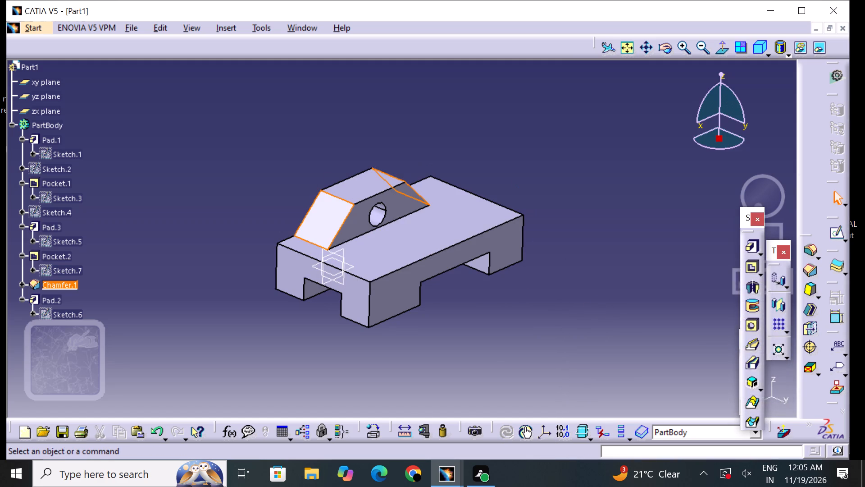
Examine the chamfered pad, its hole and the block's notches from several angles.
{"action": "middle_click_drag", "start_coordinate": [521, 361], "coordinate": [444, 375]}
{"action": "right_click_drag", "start_coordinate": [521, 362], "coordinate": [441, 377]}
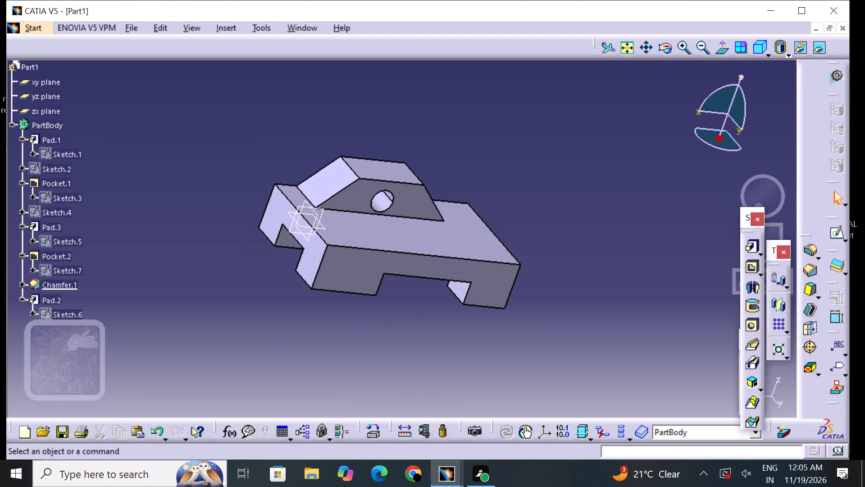
{"action": "middle_click_drag", "start_coordinate": [579, 234], "coordinate": [531, 214]}
{"action": "right_click_drag", "start_coordinate": [579, 234], "coordinate": [530, 214]}
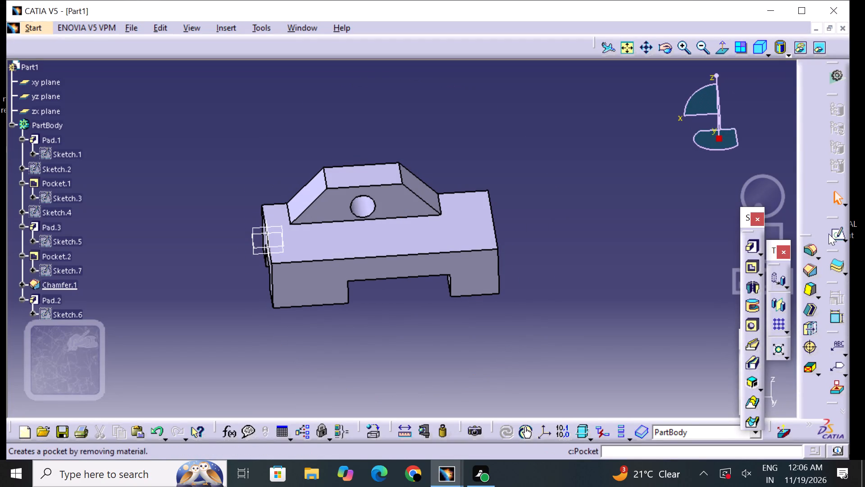
{"action": "middle_click_drag", "start_coordinate": [563, 333], "coordinate": [560, 306]}
{"action": "right_click_drag", "start_coordinate": [563, 333], "coordinate": [559, 300]}
{"action": "middle_click_drag", "start_coordinate": [417, 379], "coordinate": [424, 331]}
{"action": "right_click_drag", "start_coordinate": [417, 379], "coordinate": [424, 331]}
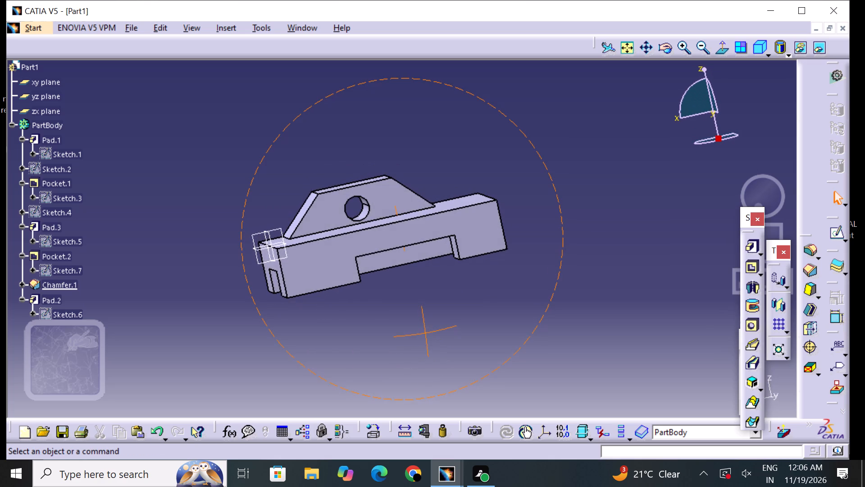
{"action": "middle_click_drag", "start_coordinate": [424, 331], "coordinate": [497, 348]}
{"action": "right_click_drag", "start_coordinate": [424, 331], "coordinate": [521, 340]}
{"action": "middle_click_drag", "start_coordinate": [274, 367], "coordinate": [284, 358]}
{"action": "right_click_drag", "start_coordinate": [274, 367], "coordinate": [284, 358]}
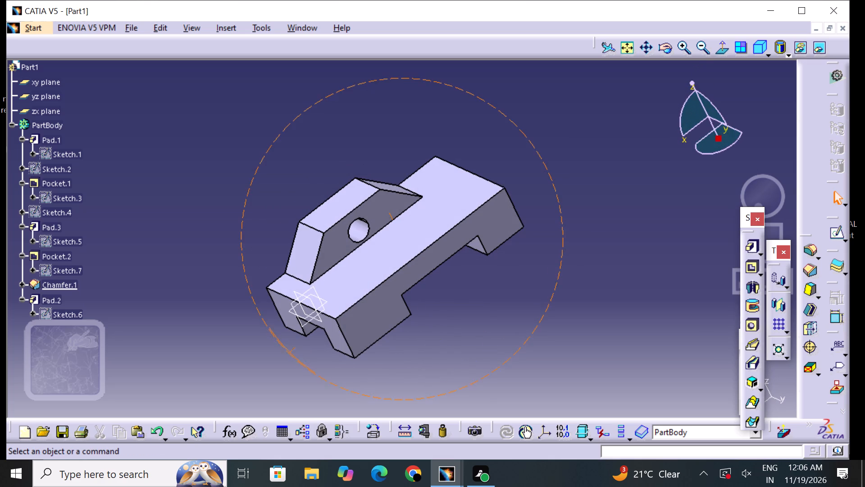
{"action": "middle_click_drag", "start_coordinate": [284, 358], "coordinate": [341, 311]}
{"action": "right_click_drag", "start_coordinate": [284, 358], "coordinate": [341, 311]}
{"action": "middle_click_drag", "start_coordinate": [451, 333], "coordinate": [447, 370]}
{"action": "right_click_drag", "start_coordinate": [451, 333], "coordinate": [447, 370]}
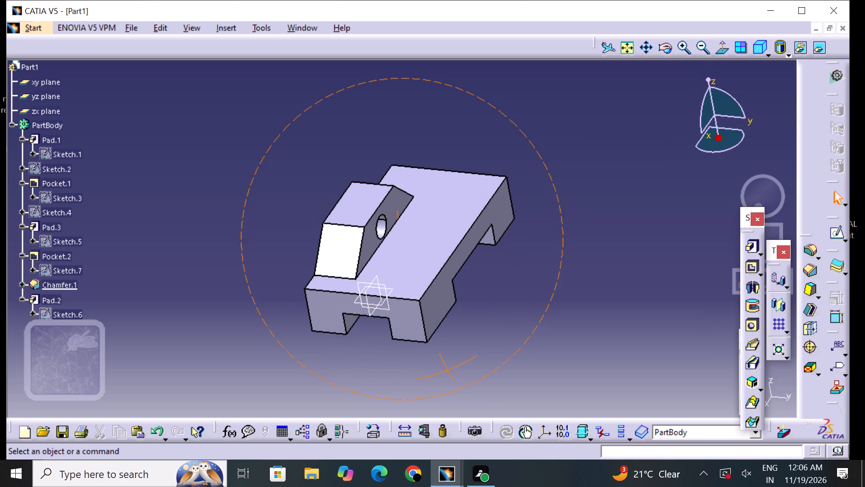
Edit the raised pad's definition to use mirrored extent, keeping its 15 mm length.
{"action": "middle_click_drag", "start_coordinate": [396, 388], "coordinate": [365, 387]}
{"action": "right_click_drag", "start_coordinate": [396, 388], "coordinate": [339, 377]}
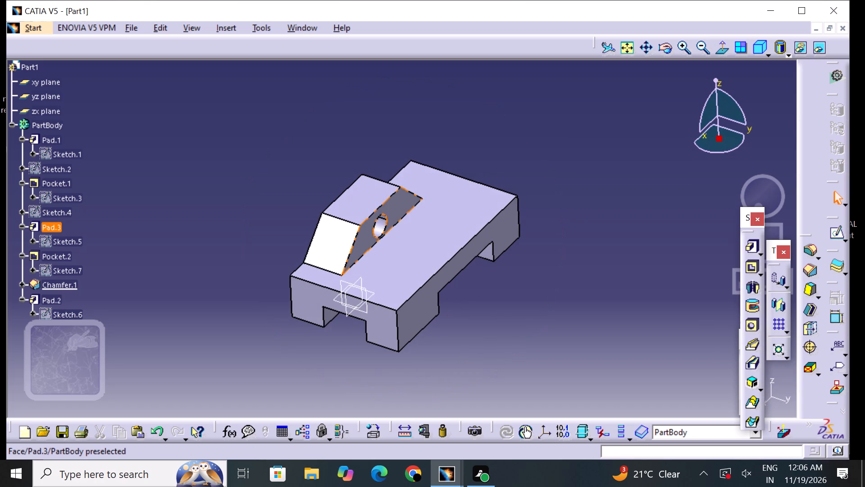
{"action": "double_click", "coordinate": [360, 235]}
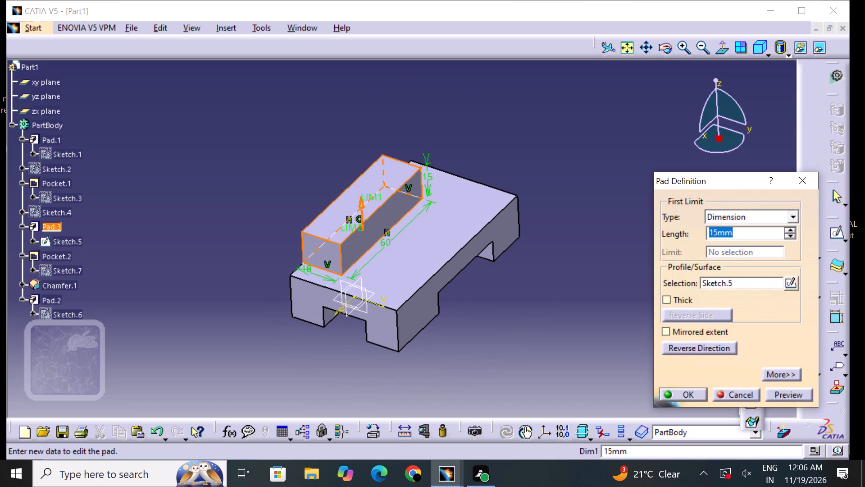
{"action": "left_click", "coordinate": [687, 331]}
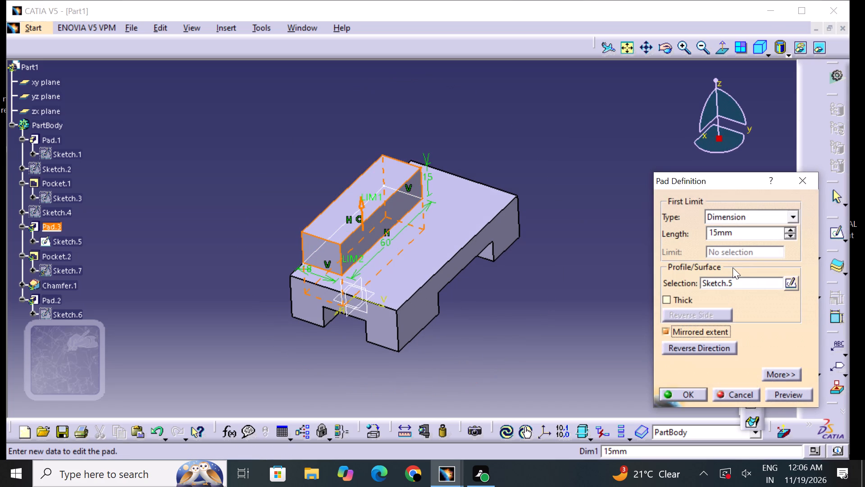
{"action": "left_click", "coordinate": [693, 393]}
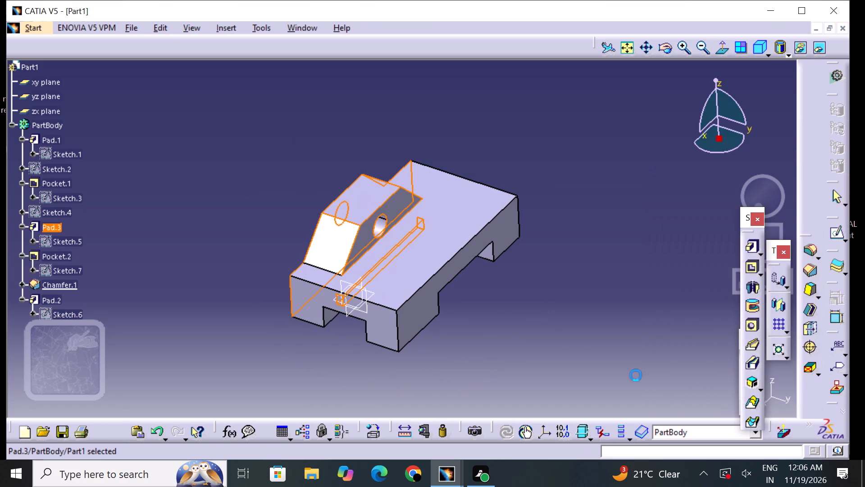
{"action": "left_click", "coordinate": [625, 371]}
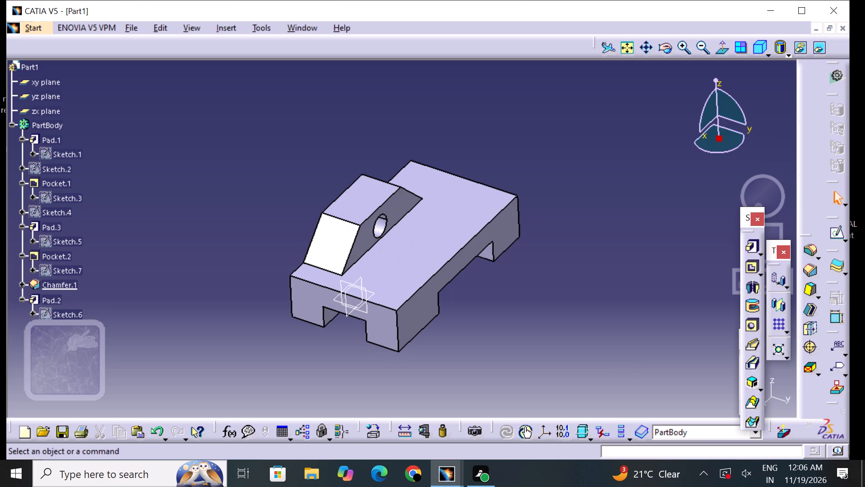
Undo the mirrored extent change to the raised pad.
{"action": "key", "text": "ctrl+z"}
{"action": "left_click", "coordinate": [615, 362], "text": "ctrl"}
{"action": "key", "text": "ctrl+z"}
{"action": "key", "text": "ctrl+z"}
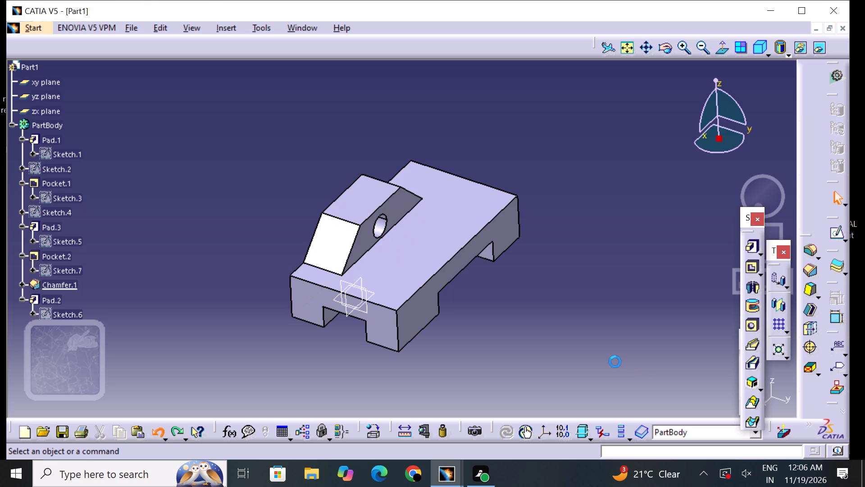
Save the part to the Desktop as a CATPart named CAD3.
{"action": "middle_click_drag", "start_coordinate": [380, 383], "coordinate": [378, 381]}
{"action": "right_click_drag", "start_coordinate": [378, 381], "coordinate": [287, 327]}
{"action": "middle_click_drag", "start_coordinate": [378, 381], "coordinate": [287, 327]}
{"action": "middle_click_drag", "start_coordinate": [576, 214], "coordinate": [524, 204]}
{"action": "right_click_drag", "start_coordinate": [576, 214], "coordinate": [524, 204]}
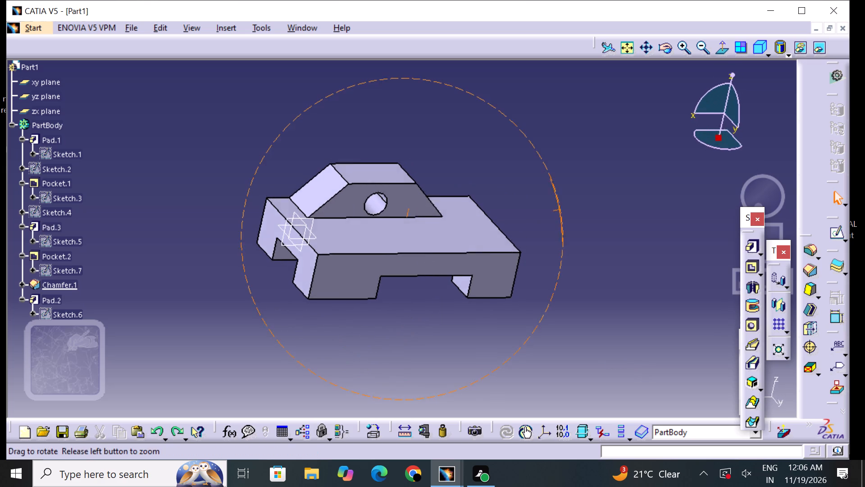
{"action": "middle_click_drag", "start_coordinate": [524, 204], "coordinate": [464, 202]}
{"action": "right_click_drag", "start_coordinate": [524, 204], "coordinate": [464, 202]}
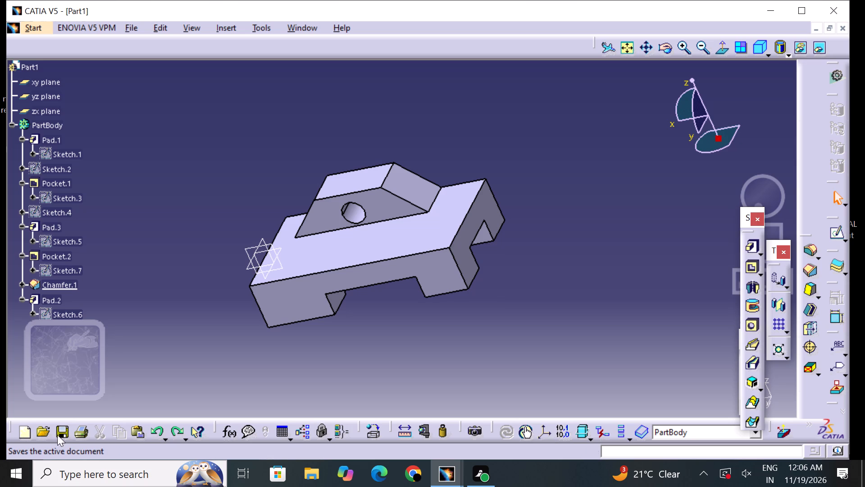
{"action": "left_click", "coordinate": [59, 432]}
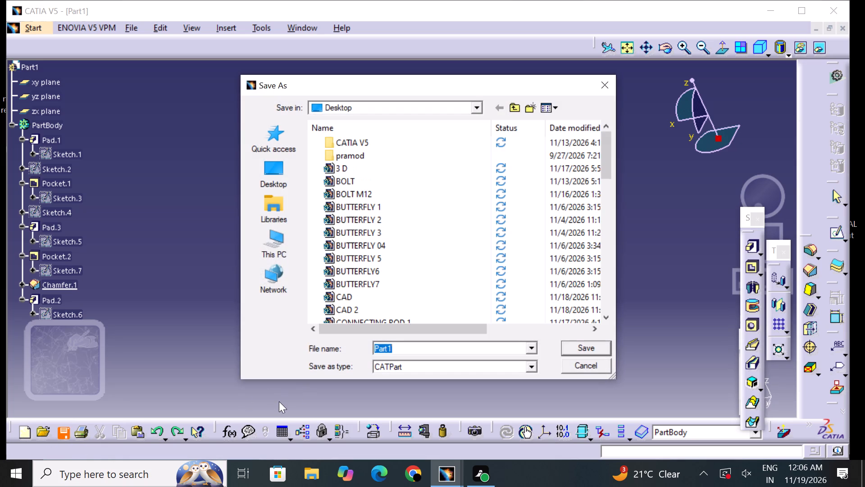
{"action": "key", "text": "BackSpace"}
{"action": "type", "text": "CAD"}
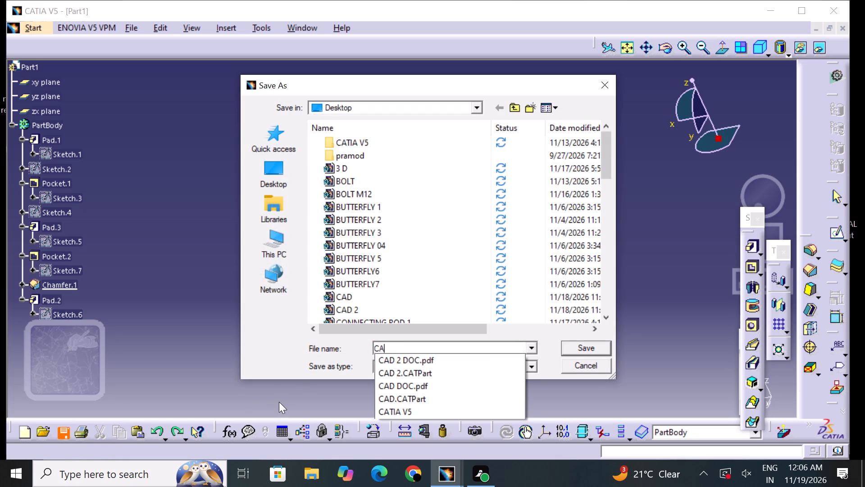
{"action": "type", "text": "3"}
{"action": "key", "text": "space"}
{"action": "key", "text": "Return"}
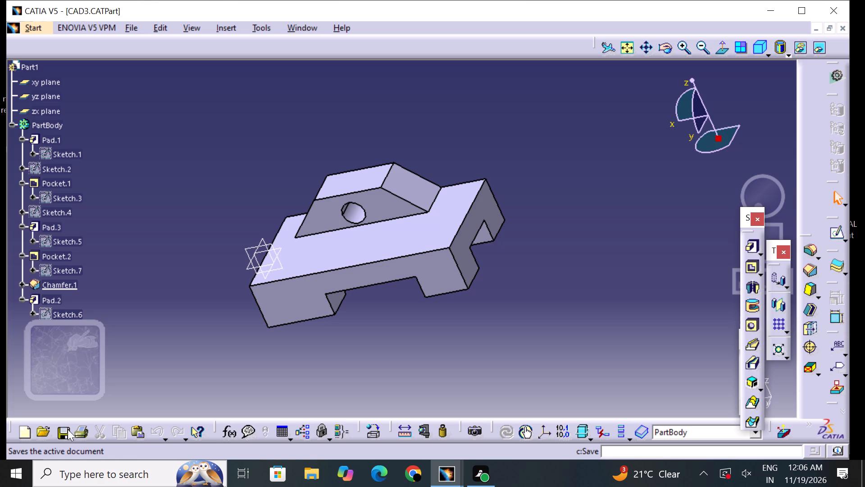
Print the current view of the part to a PDF on the Desktop named CAD 3 DOC.
{"action": "left_click", "coordinate": [79, 430]}
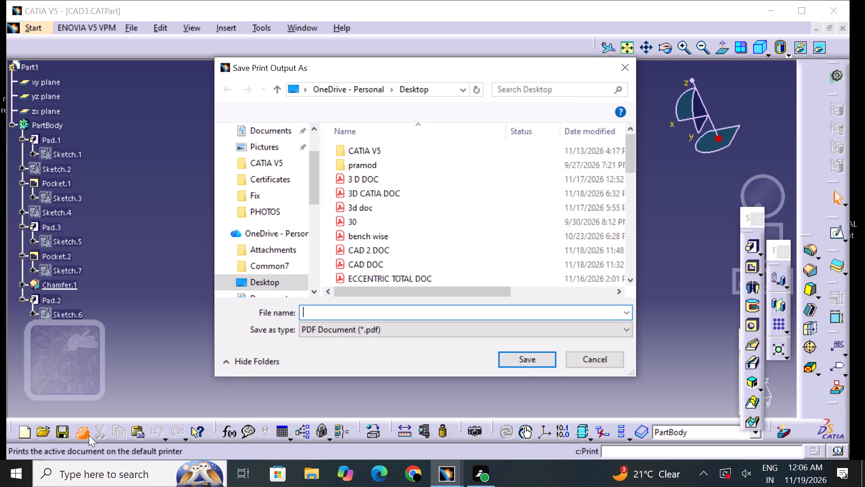
{"action": "type", "text": "CAD 3 DOC"}
{"action": "key", "text": "Return"}
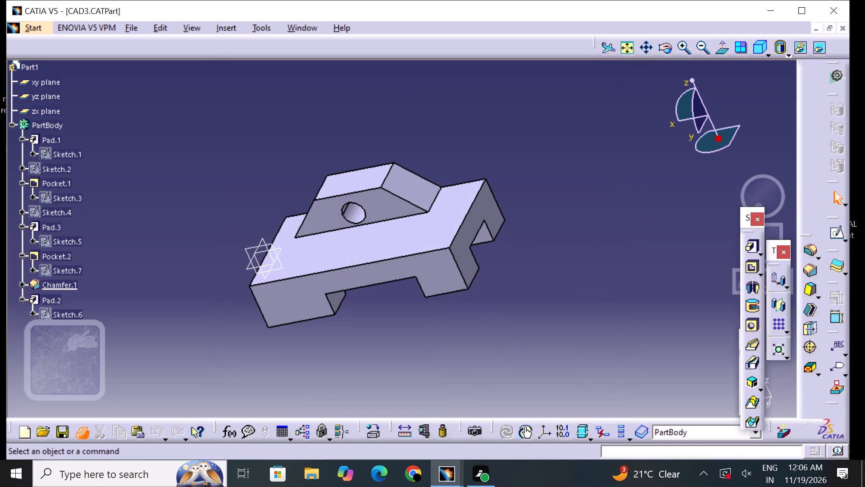